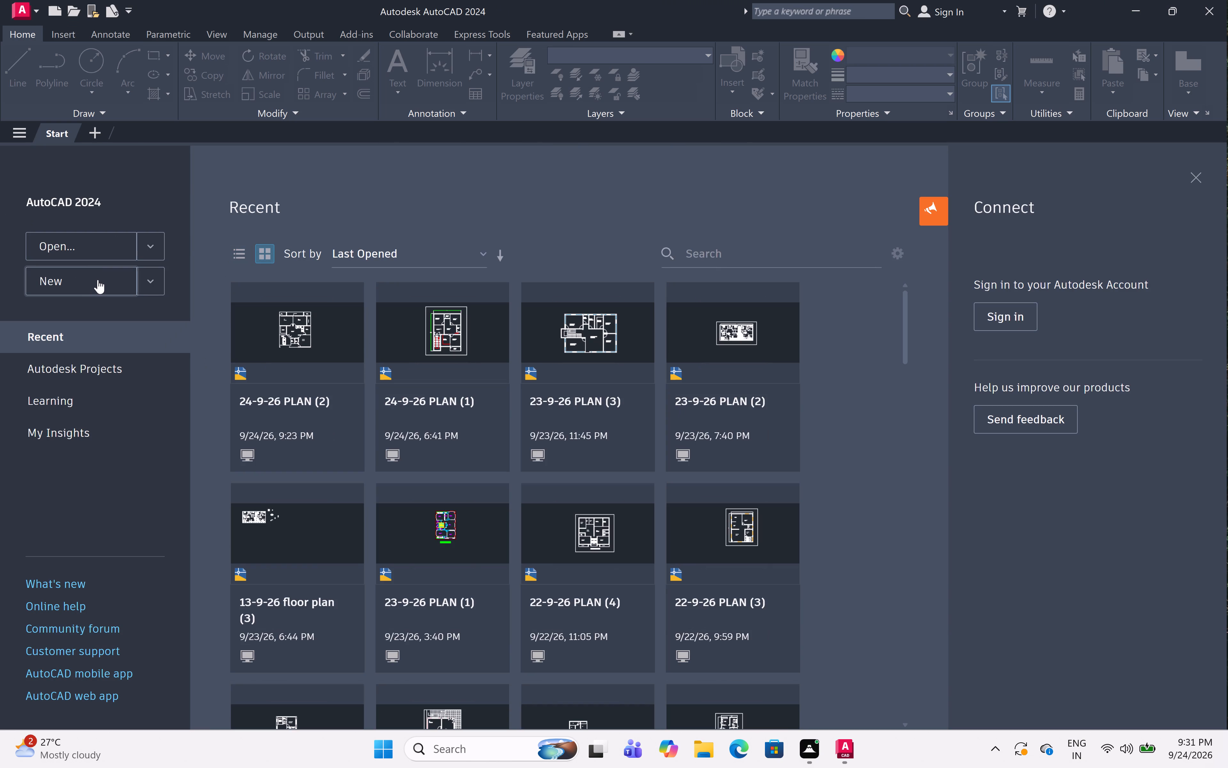
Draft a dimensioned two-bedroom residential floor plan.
Create a new blank drawing.
{"action": "left_click", "coordinate": [98, 280]}
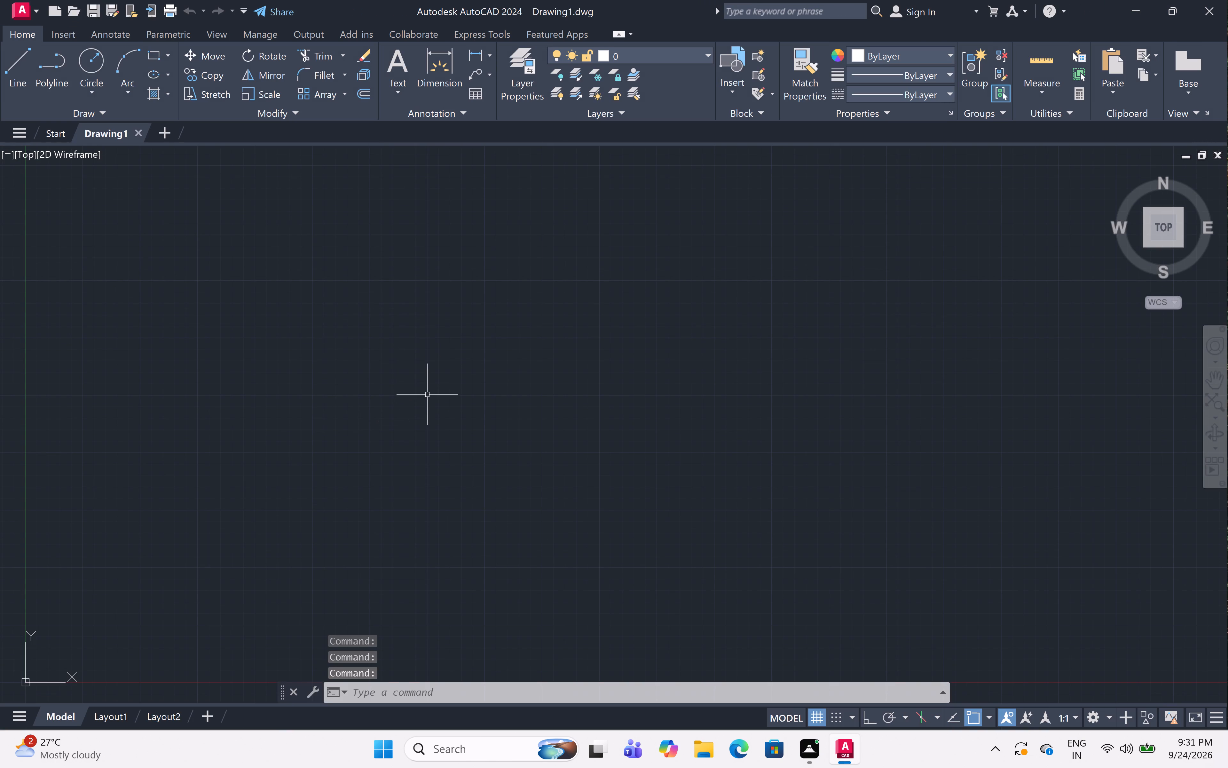
Configure the drawing units to Engineering length type with a precision of 0'-0.0".
{"action": "type", "text": "un"}
{"action": "key", "text": "space"}
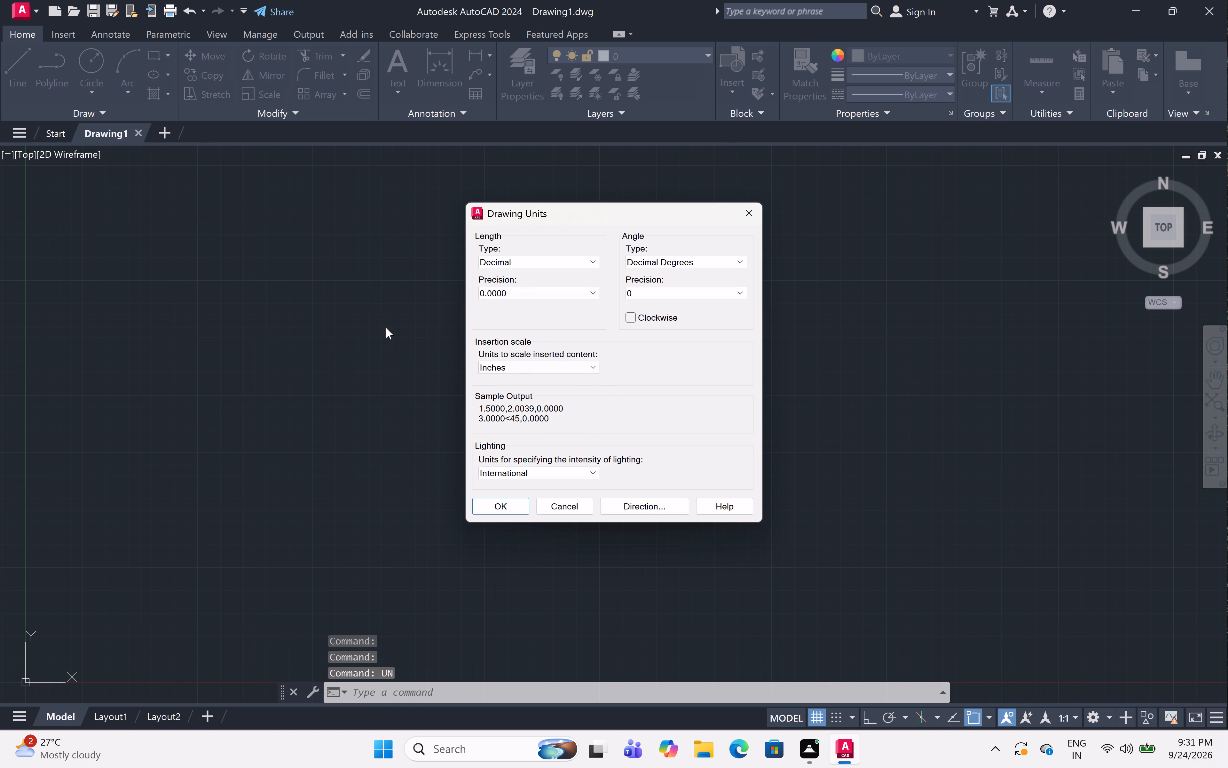
{"action": "left_click", "coordinate": [577, 260]}
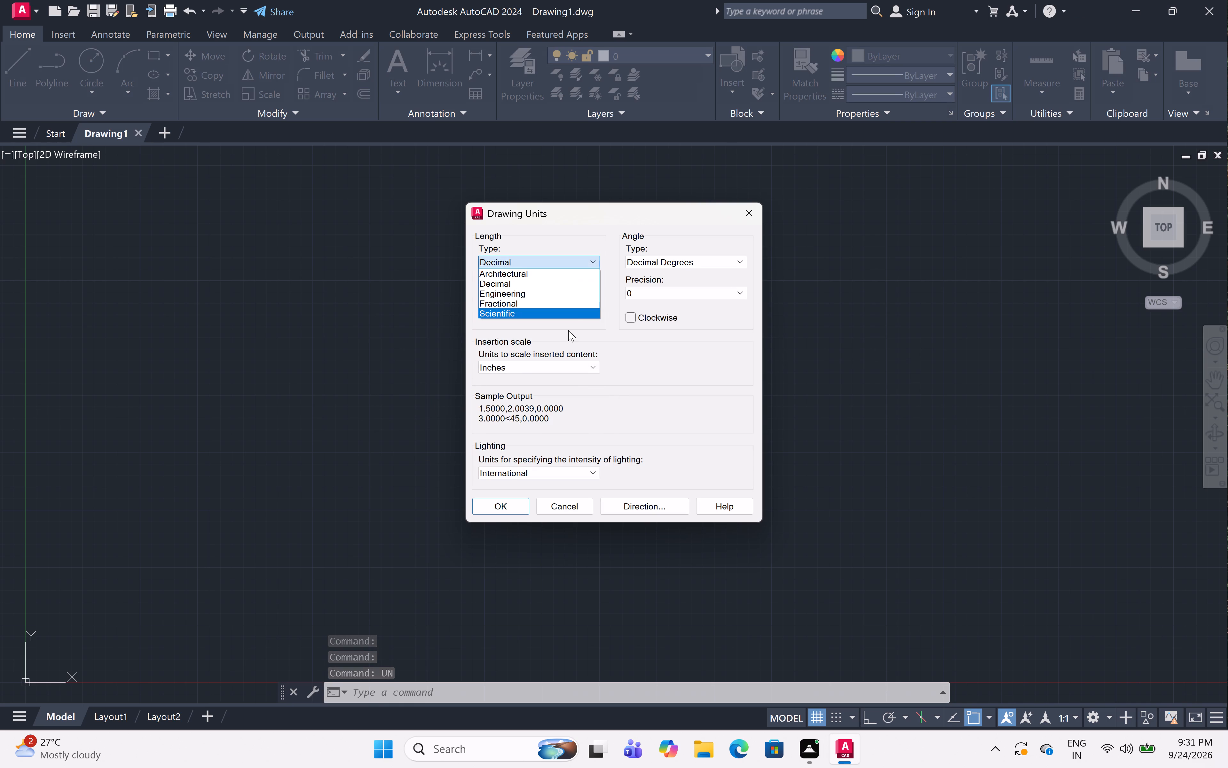
{"action": "left_click", "coordinate": [571, 298]}
{"action": "left_click", "coordinate": [585, 289]}
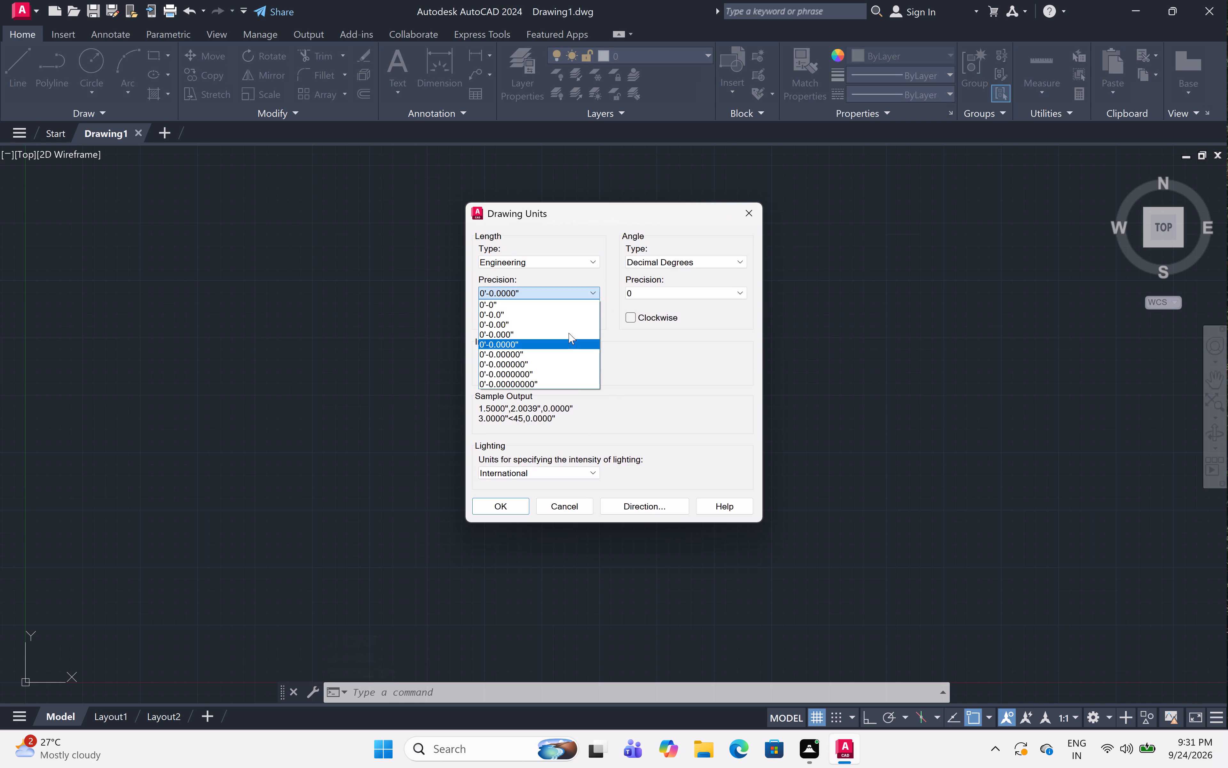
{"action": "left_click", "coordinate": [572, 316]}
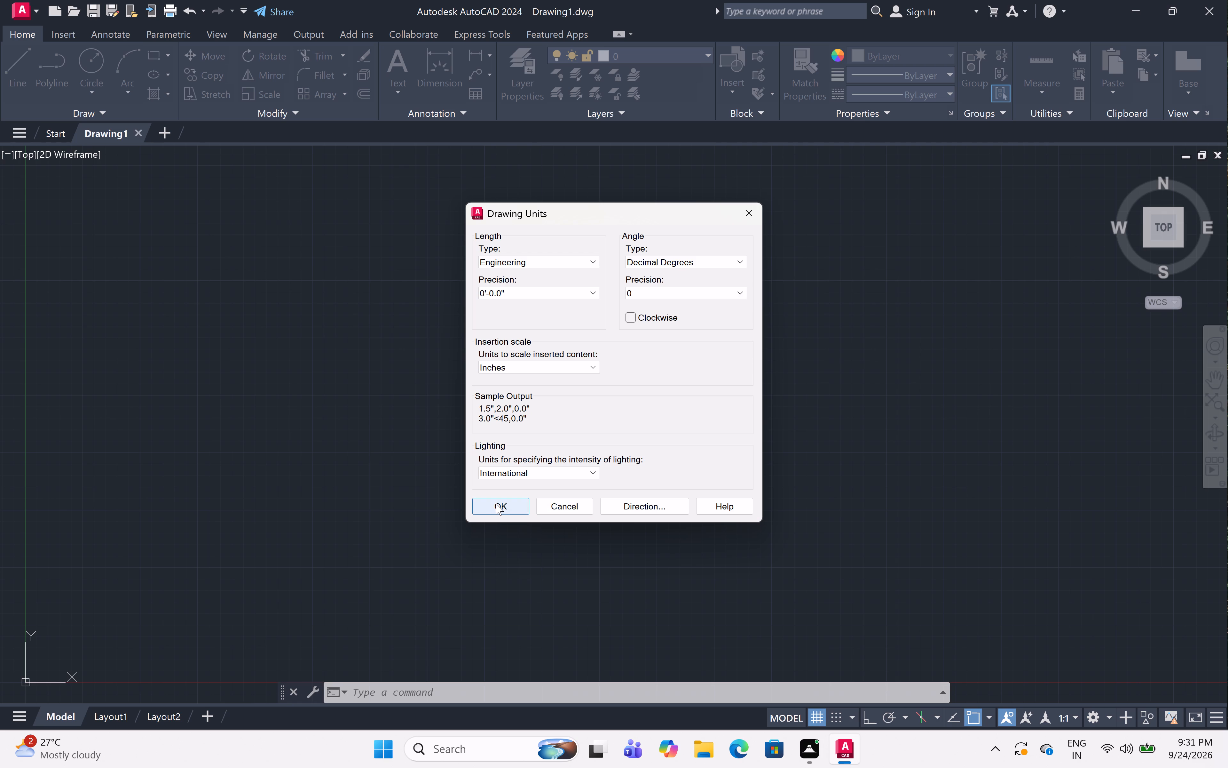
{"action": "left_click", "coordinate": [496, 504]}
Draw a horizontal construction line (XLINE) above the drawing origin.
{"action": "scroll", "coordinate": [710, 412], "scroll_direction": "down", "scroll_amount": 16}
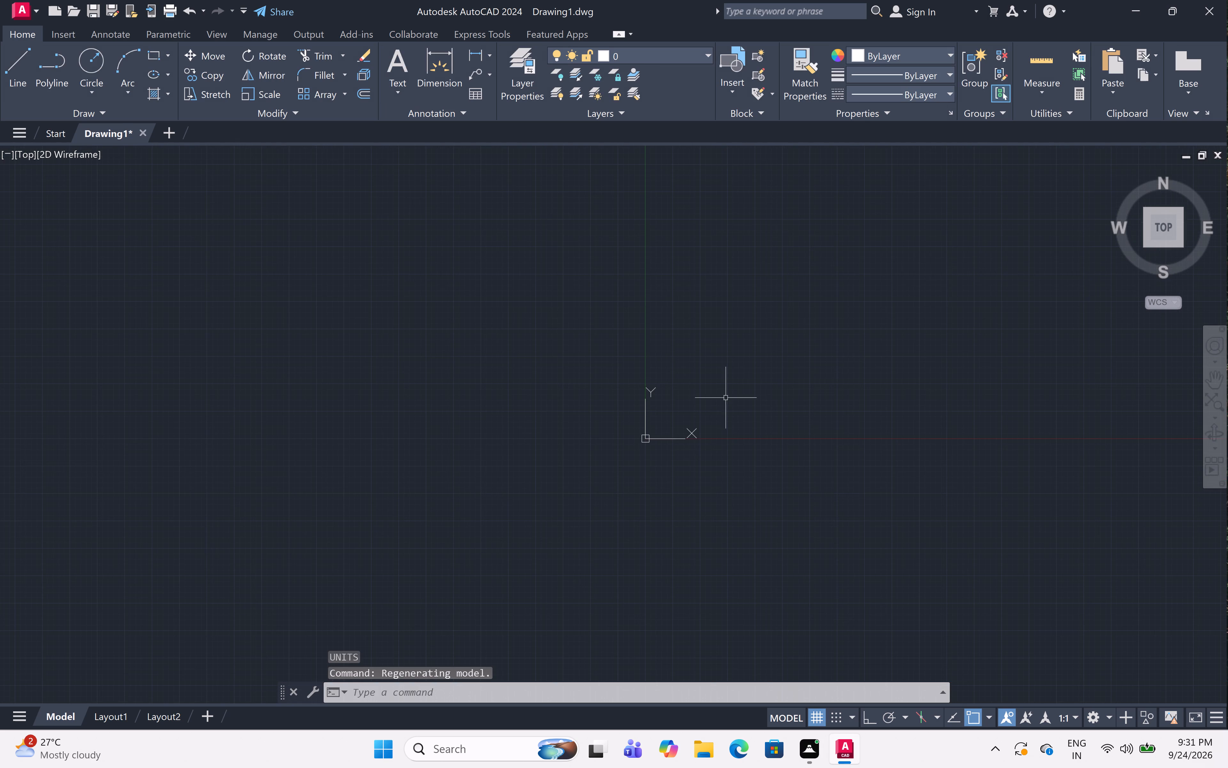
{"action": "scroll", "coordinate": [726, 398], "scroll_direction": "down", "scroll_amount": 11}
{"action": "middle_click_drag", "start_coordinate": [860, 311], "coordinate": [291, 384]}
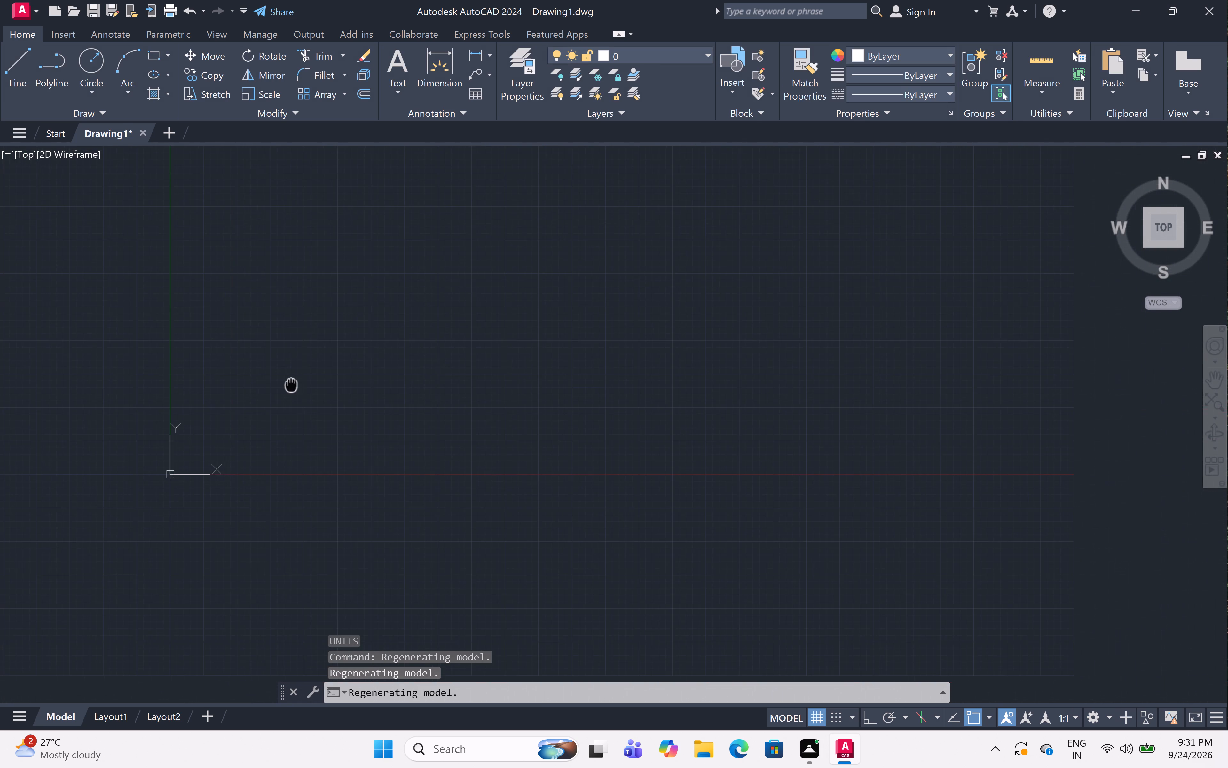
{"action": "scroll", "coordinate": [428, 333], "scroll_direction": "down", "scroll_amount": 4}
{"action": "middle_click_drag", "start_coordinate": [517, 298], "coordinate": [349, 487]}
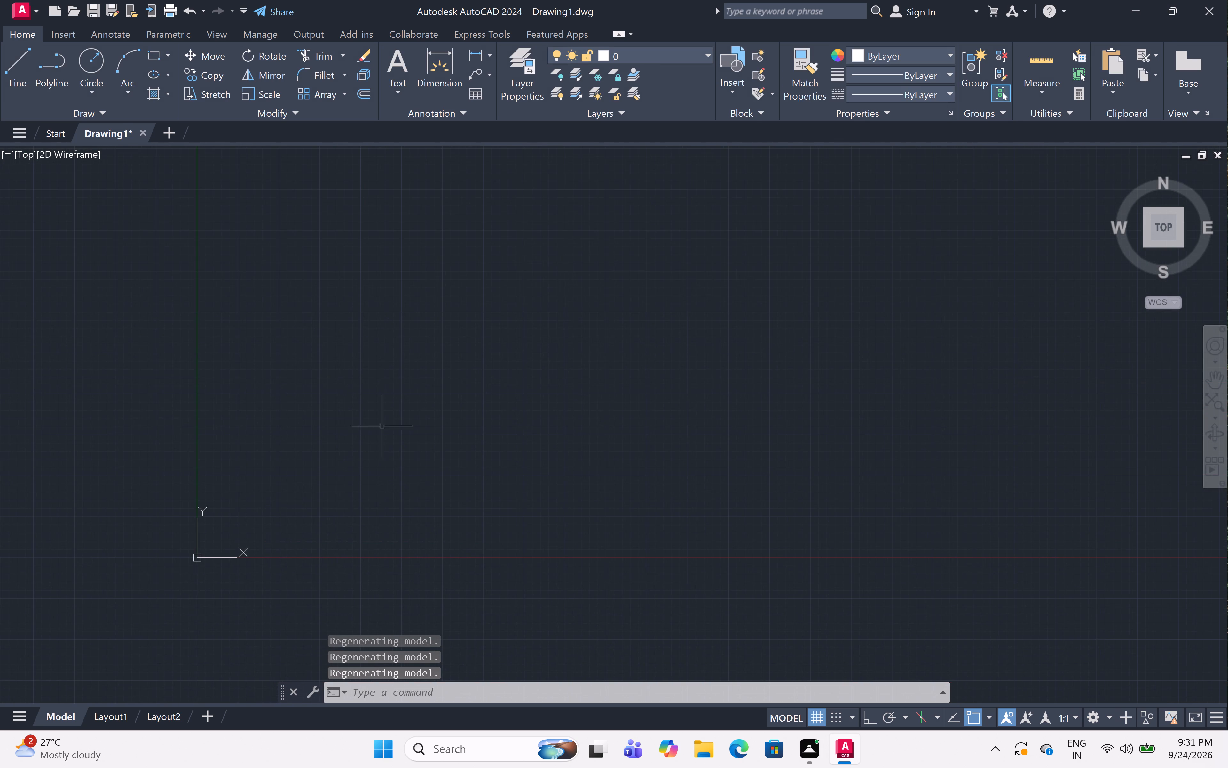
{"action": "key", "text": "x"}
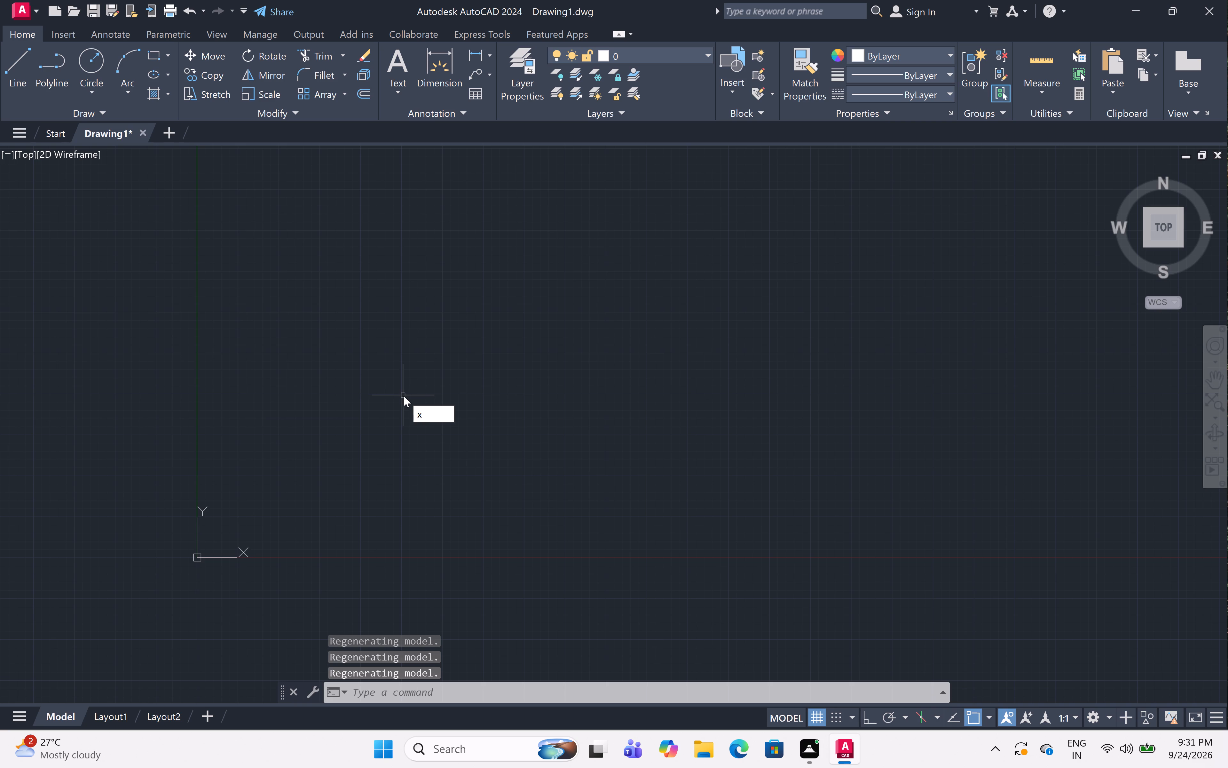
{"action": "type", "text": "l"}
{"action": "key", "text": "space"}
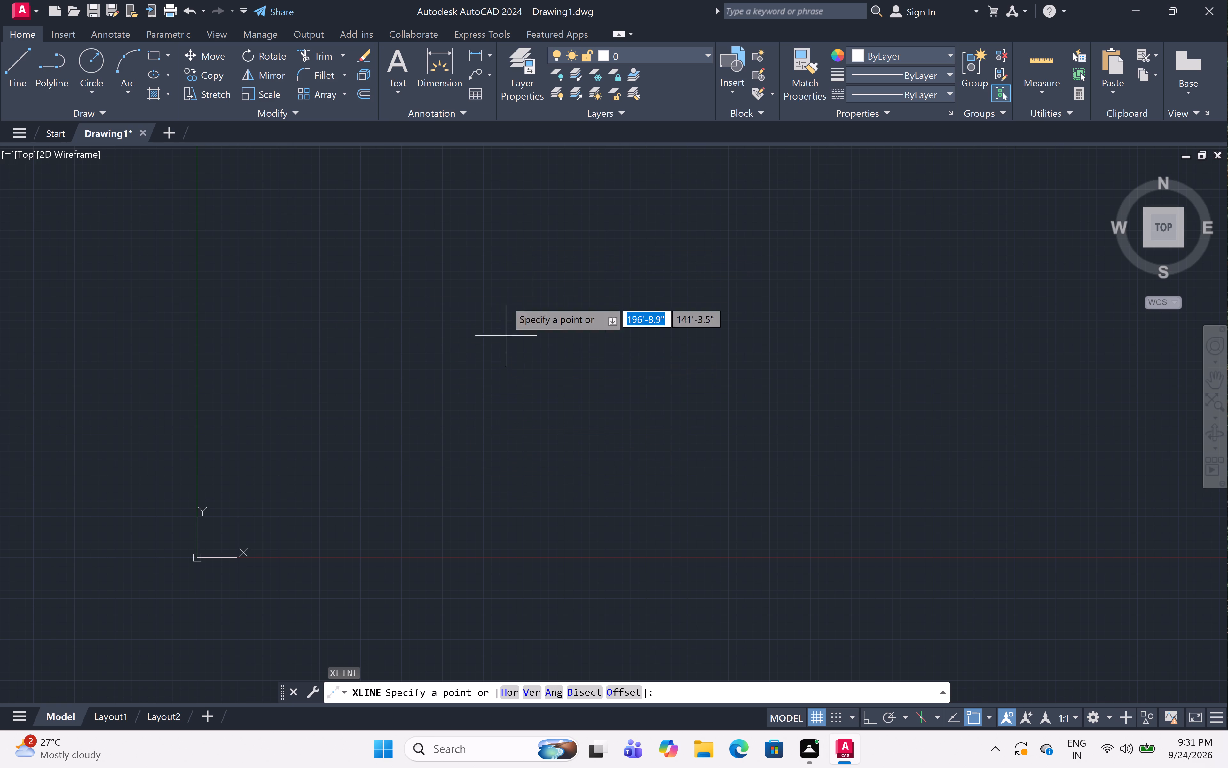
{"action": "scroll", "coordinate": [419, 303], "scroll_direction": "down", "scroll_amount": 3}
{"action": "middle_click_drag", "start_coordinate": [484, 270], "coordinate": [446, 381]}
{"action": "scroll", "coordinate": [459, 349], "scroll_direction": "down", "scroll_amount": 2}
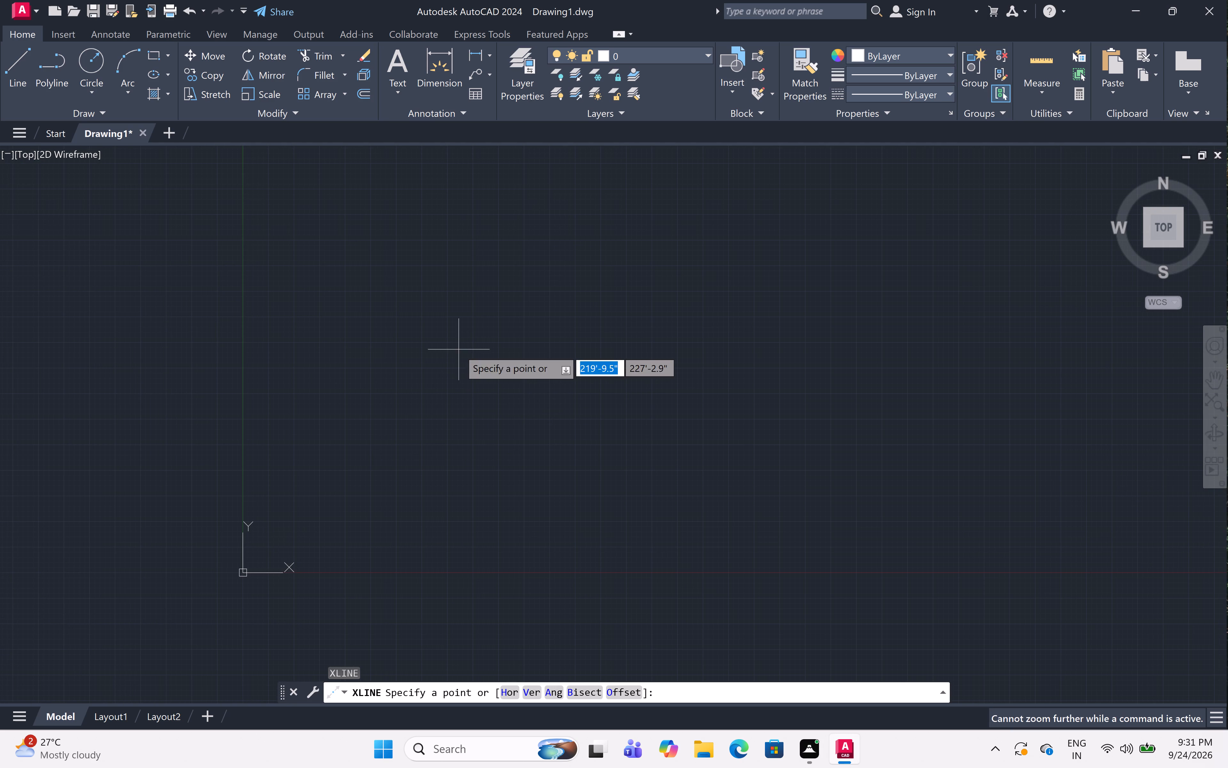
{"action": "middle_click_drag", "start_coordinate": [557, 350], "coordinate": [440, 351]}
{"action": "scroll", "coordinate": [460, 313], "scroll_direction": "down", "scroll_amount": 2}
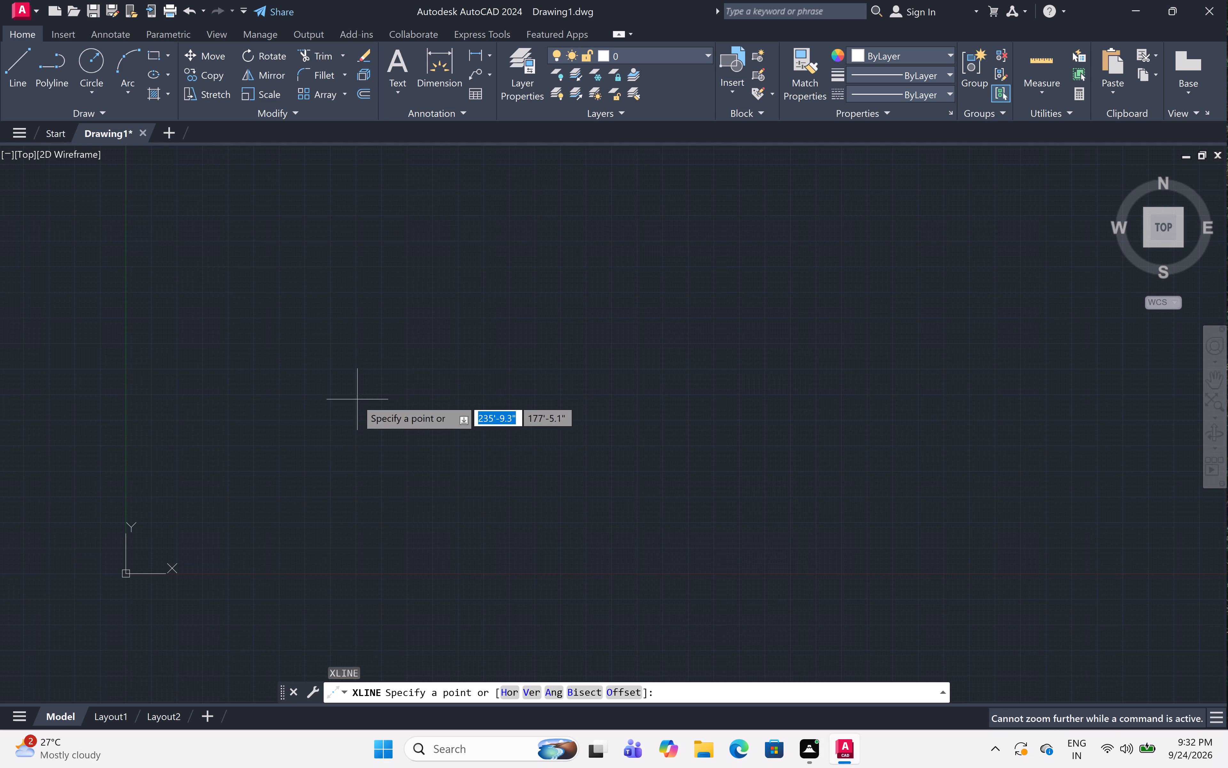
{"action": "middle_click_drag", "start_coordinate": [357, 399], "coordinate": [474, 369]}
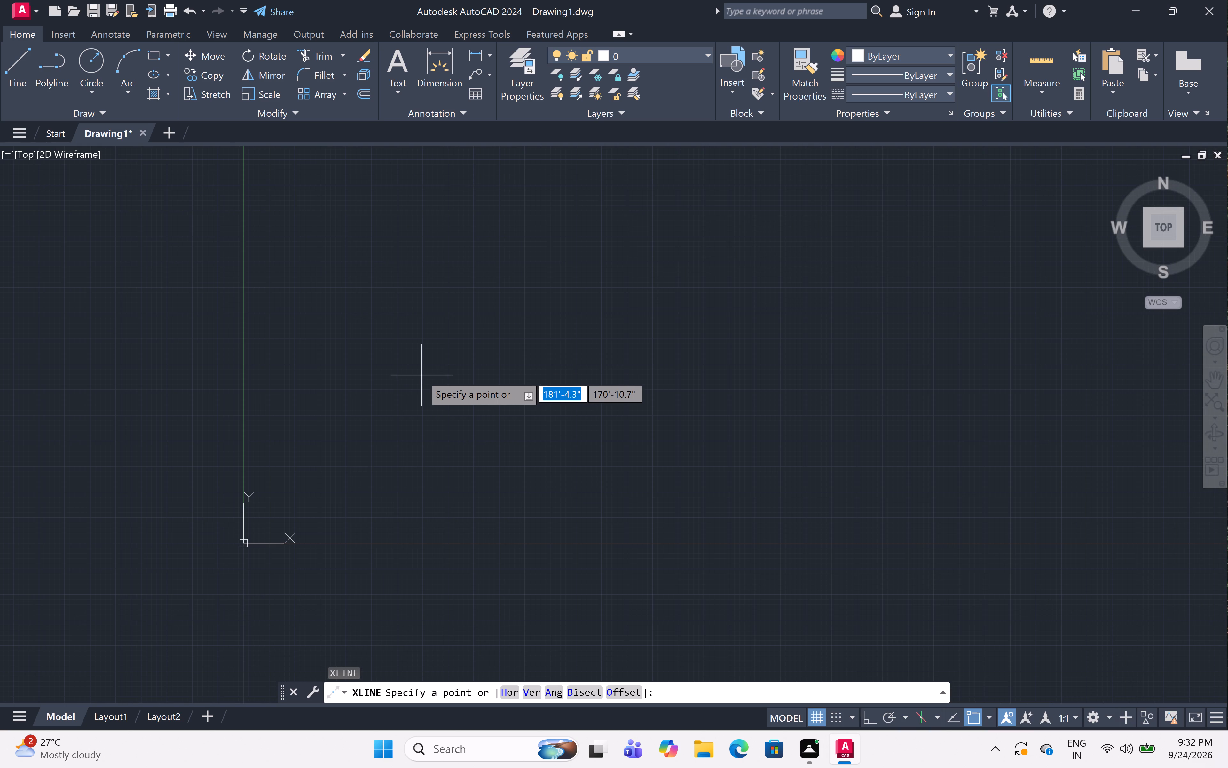
{"action": "type", "text": "h"}
{"action": "key", "text": "space"}
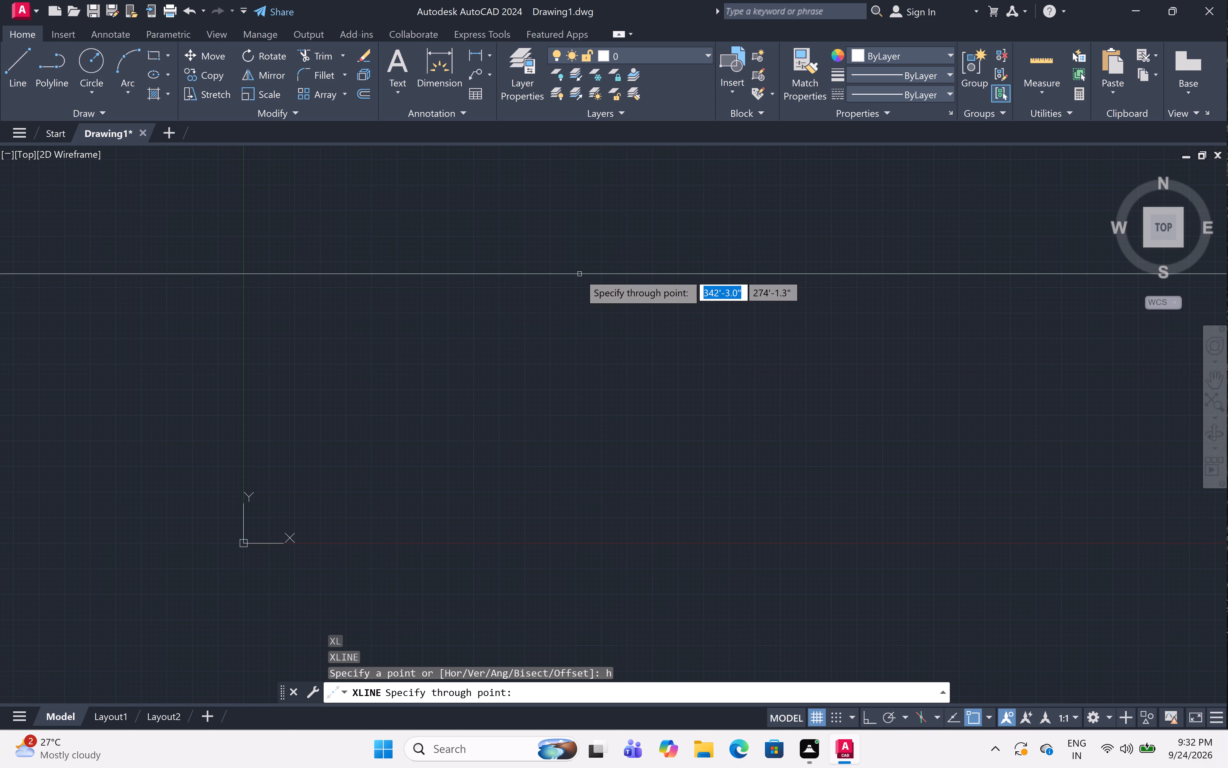
{"action": "double_click", "coordinate": [511, 266]}
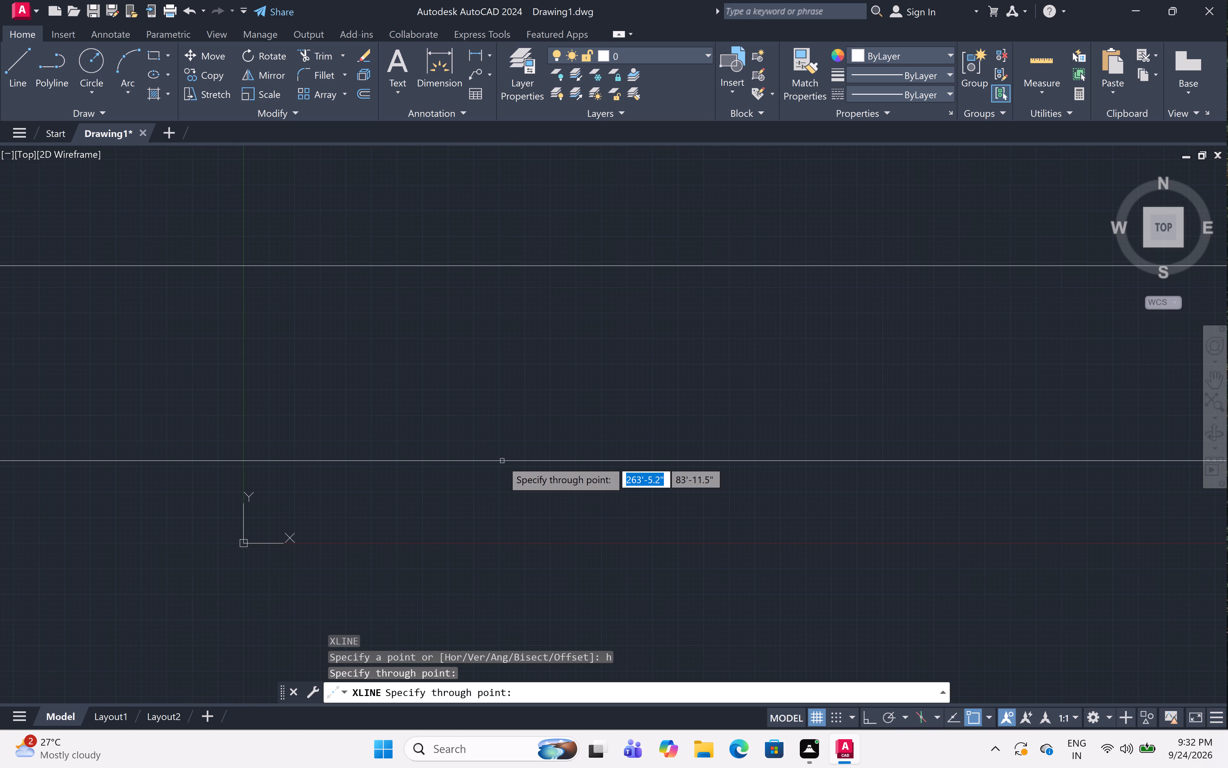
{"action": "key", "text": "space"}
Draw a vertical construction line to the right of the origin, crossing the horizontal one.
{"action": "key", "text": "space"}
{"action": "type", "text": "v"}
{"action": "key", "text": "space"}
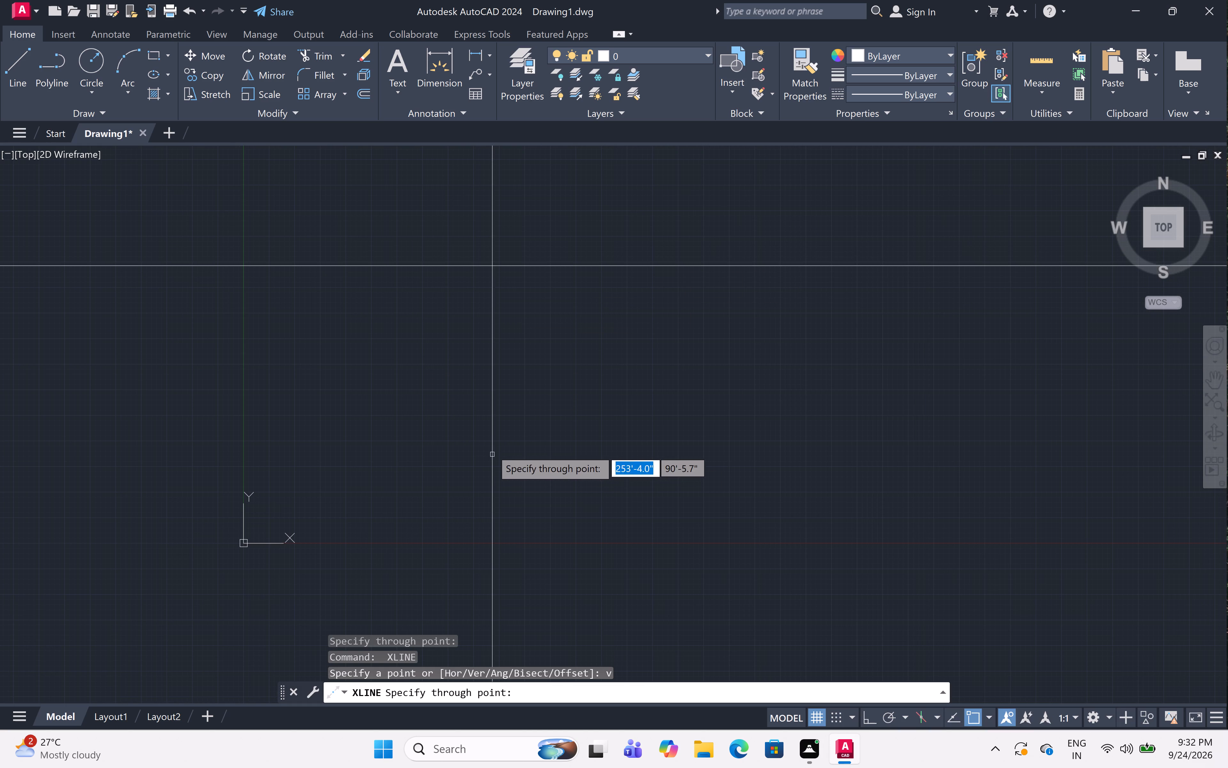
{"action": "left_click", "coordinate": [370, 465]}
{"action": "key", "text": "Escape"}
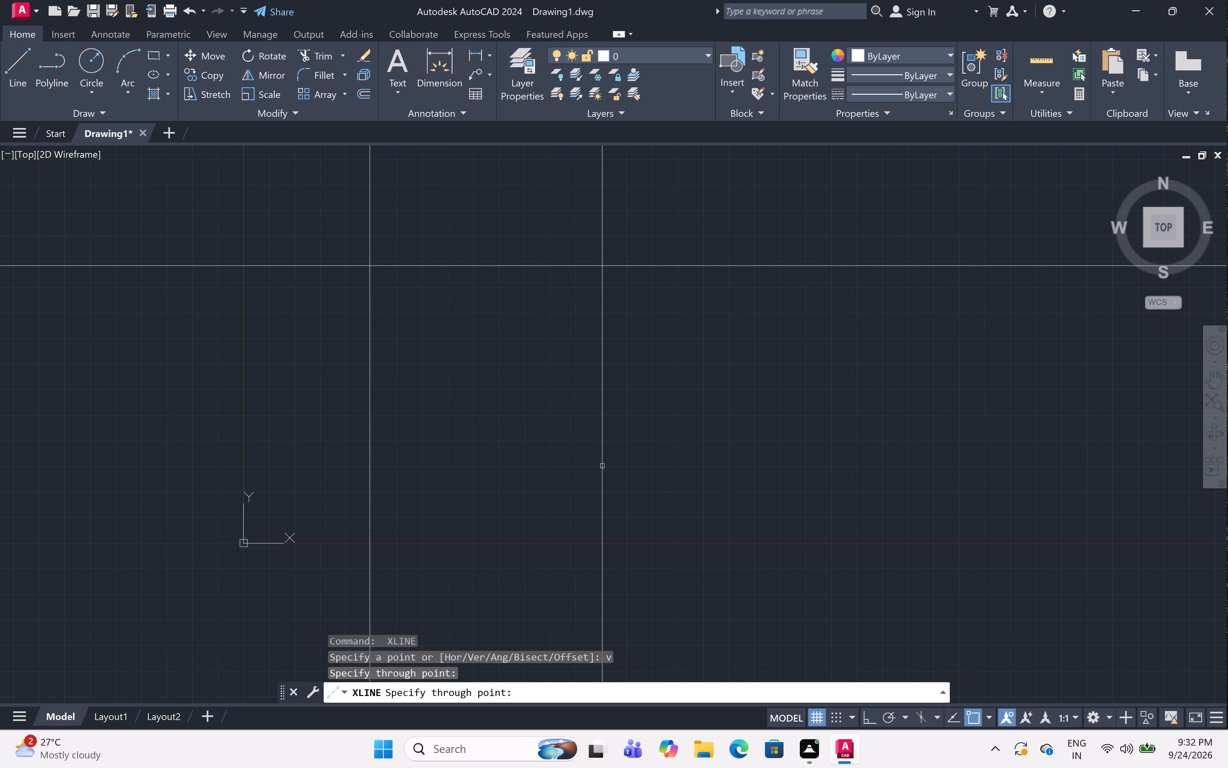
Trim the vertical line above and the horizontal line left of their intersection, leaving an upper-left corner.
{"action": "type", "text": "tr"}
{"action": "key", "text": "space"}
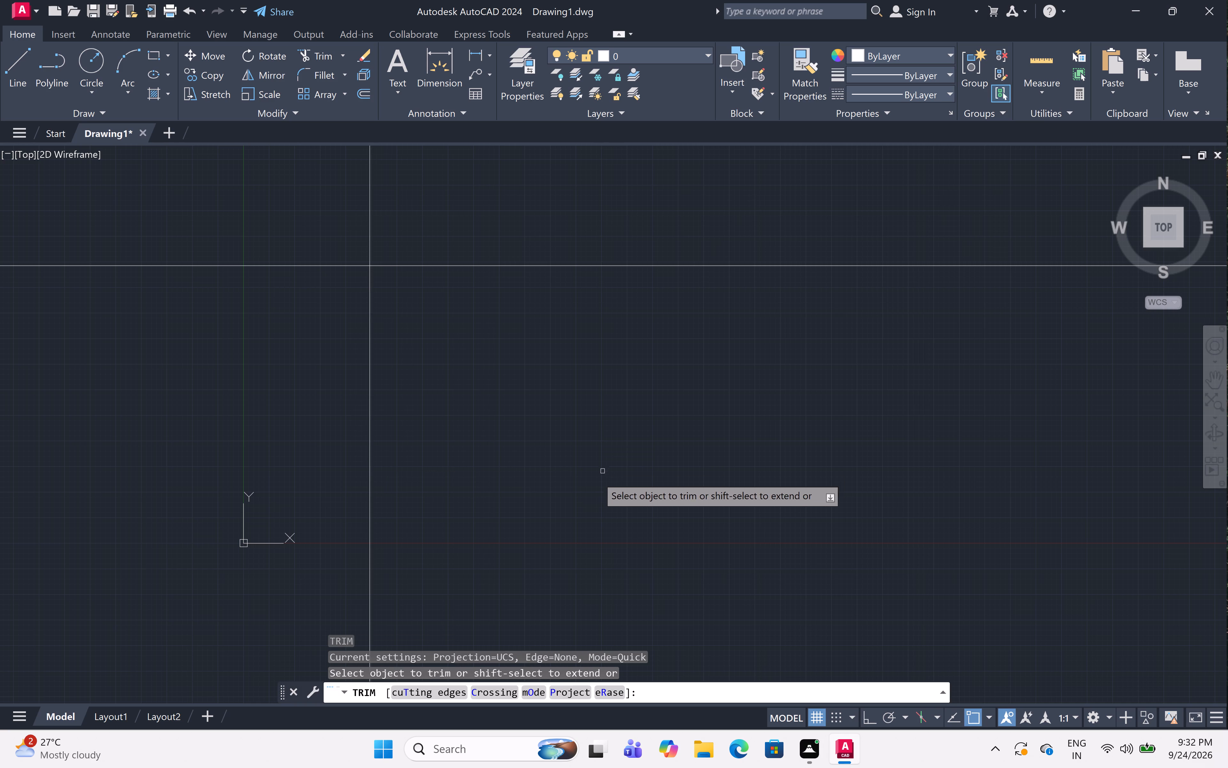
{"action": "double_click", "coordinate": [382, 186]}
{"action": "left_click_drag", "start_coordinate": [270, 295], "coordinate": [270, 291]}
{"action": "key", "text": "Escape"}
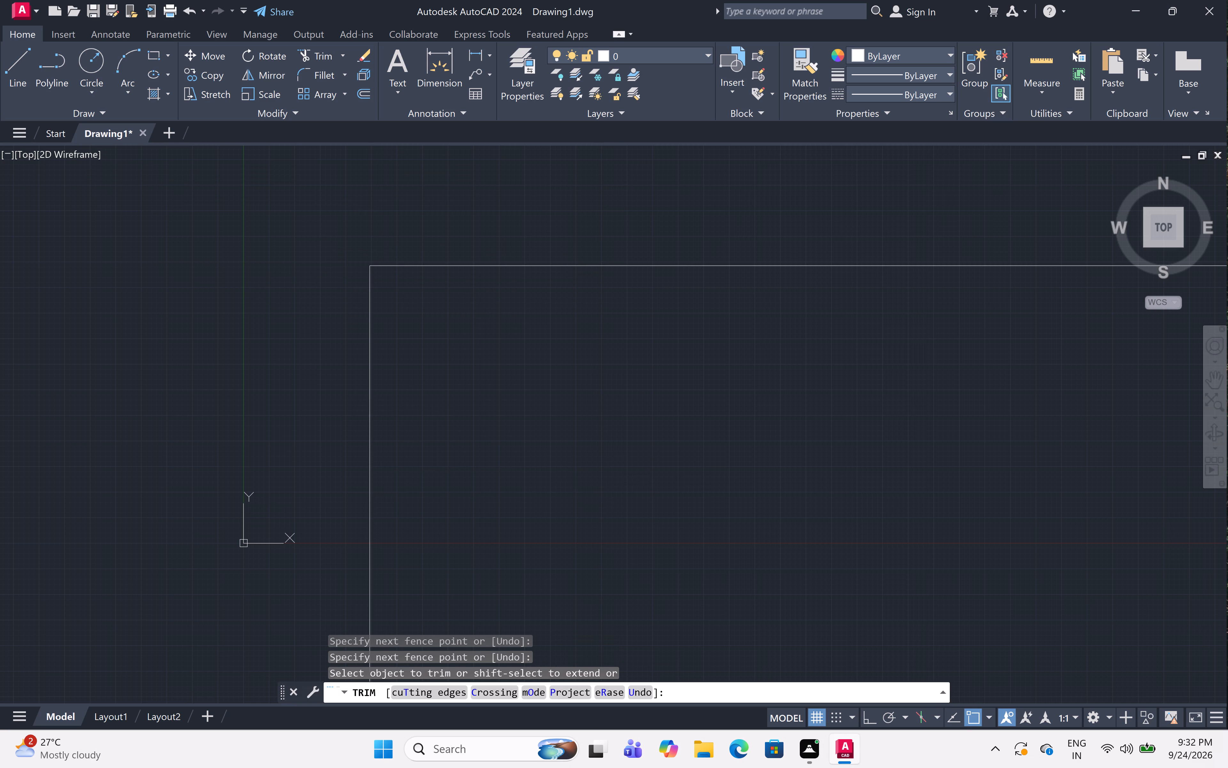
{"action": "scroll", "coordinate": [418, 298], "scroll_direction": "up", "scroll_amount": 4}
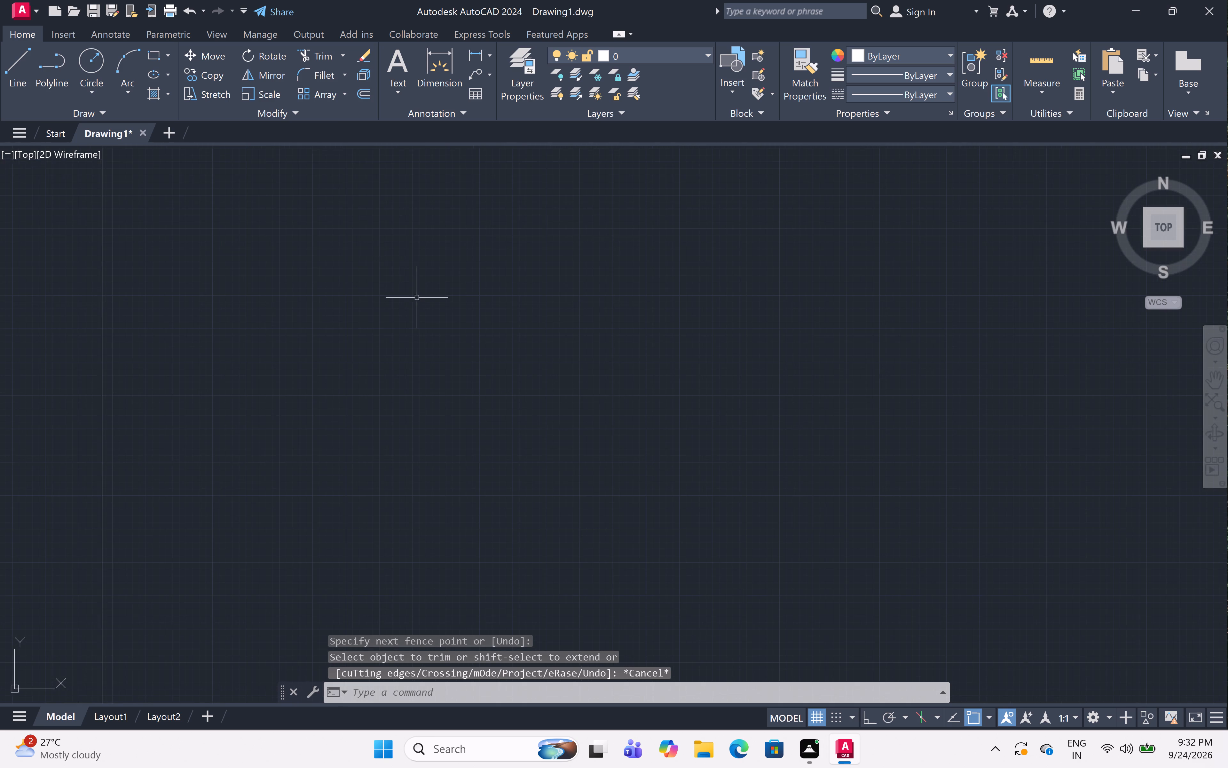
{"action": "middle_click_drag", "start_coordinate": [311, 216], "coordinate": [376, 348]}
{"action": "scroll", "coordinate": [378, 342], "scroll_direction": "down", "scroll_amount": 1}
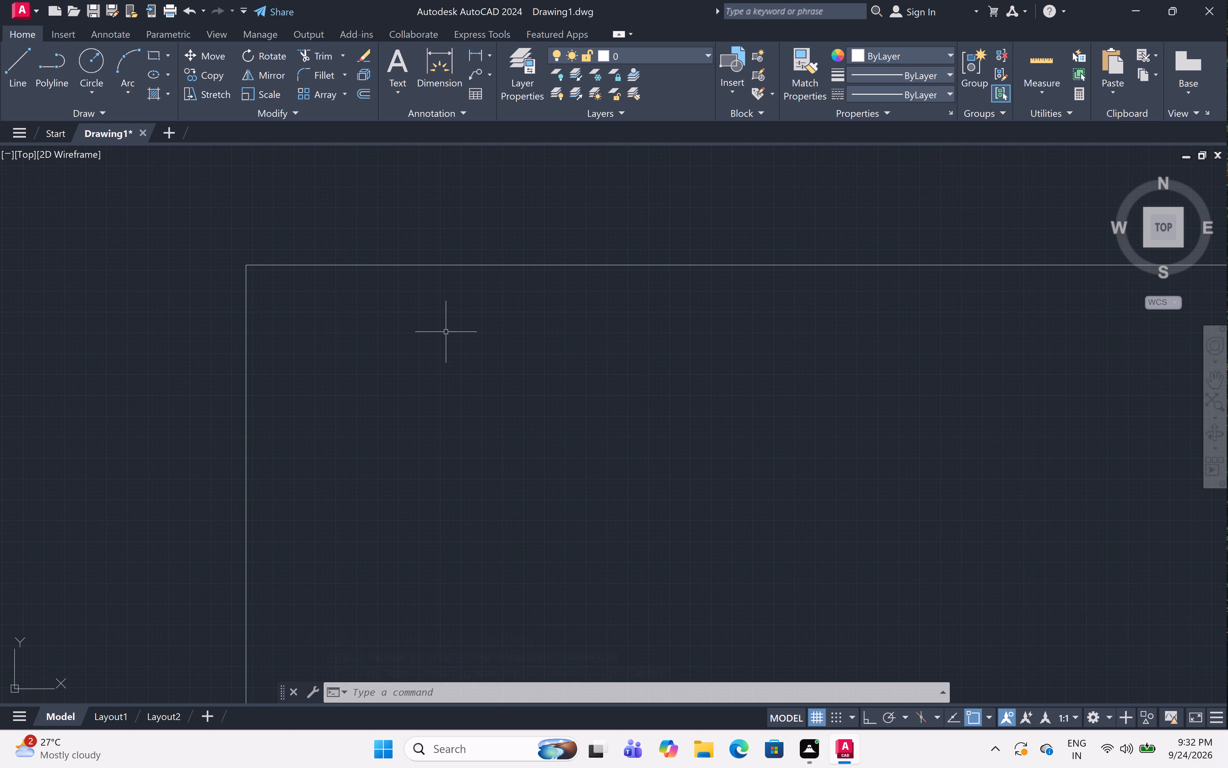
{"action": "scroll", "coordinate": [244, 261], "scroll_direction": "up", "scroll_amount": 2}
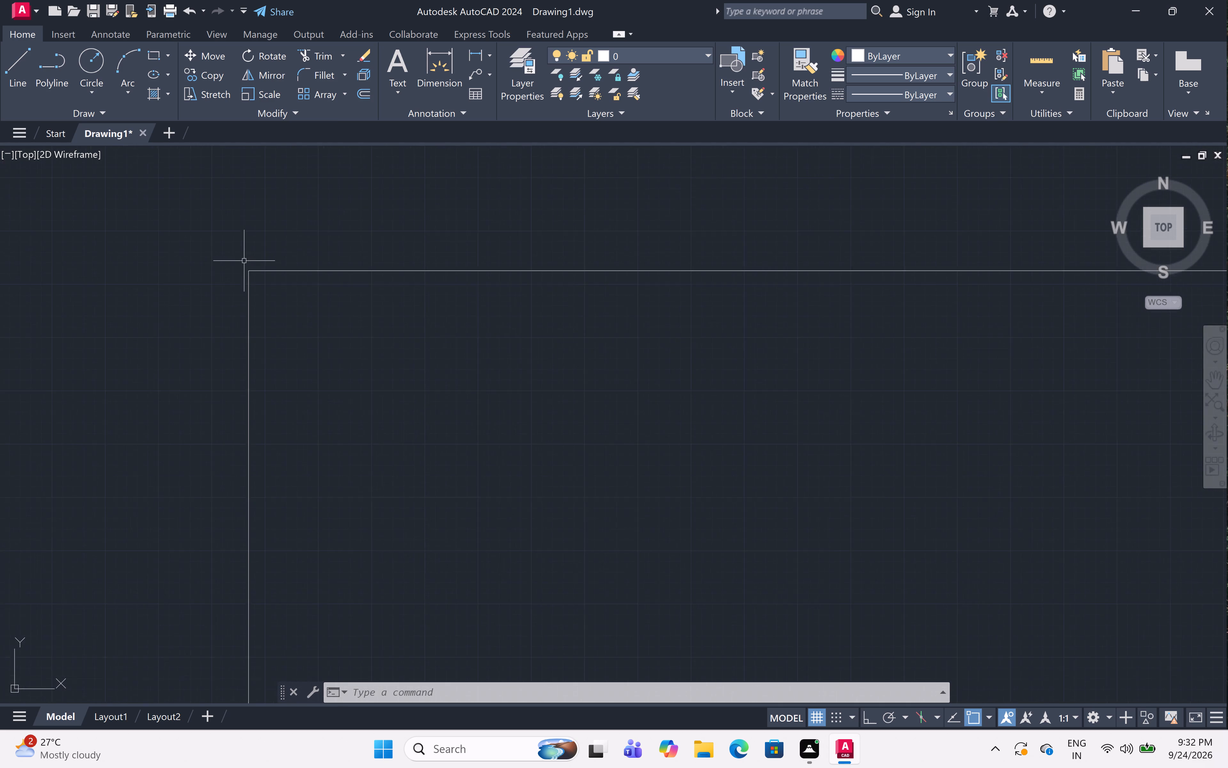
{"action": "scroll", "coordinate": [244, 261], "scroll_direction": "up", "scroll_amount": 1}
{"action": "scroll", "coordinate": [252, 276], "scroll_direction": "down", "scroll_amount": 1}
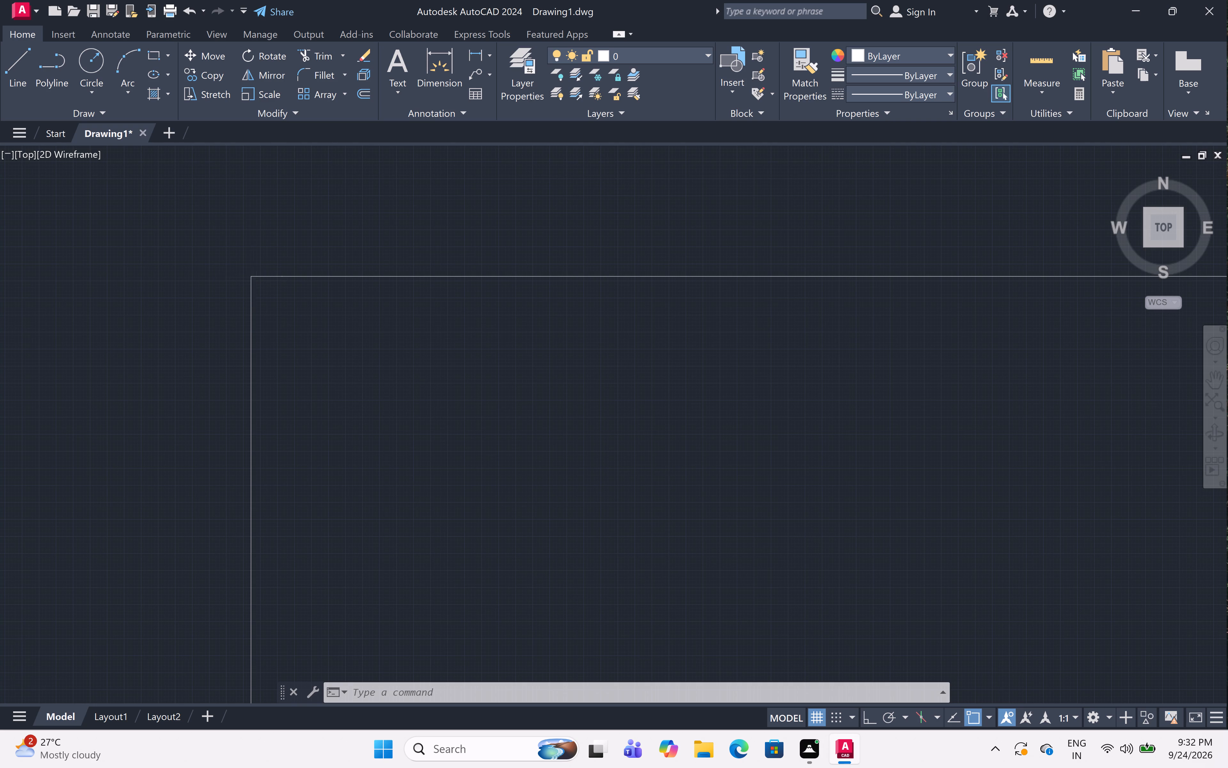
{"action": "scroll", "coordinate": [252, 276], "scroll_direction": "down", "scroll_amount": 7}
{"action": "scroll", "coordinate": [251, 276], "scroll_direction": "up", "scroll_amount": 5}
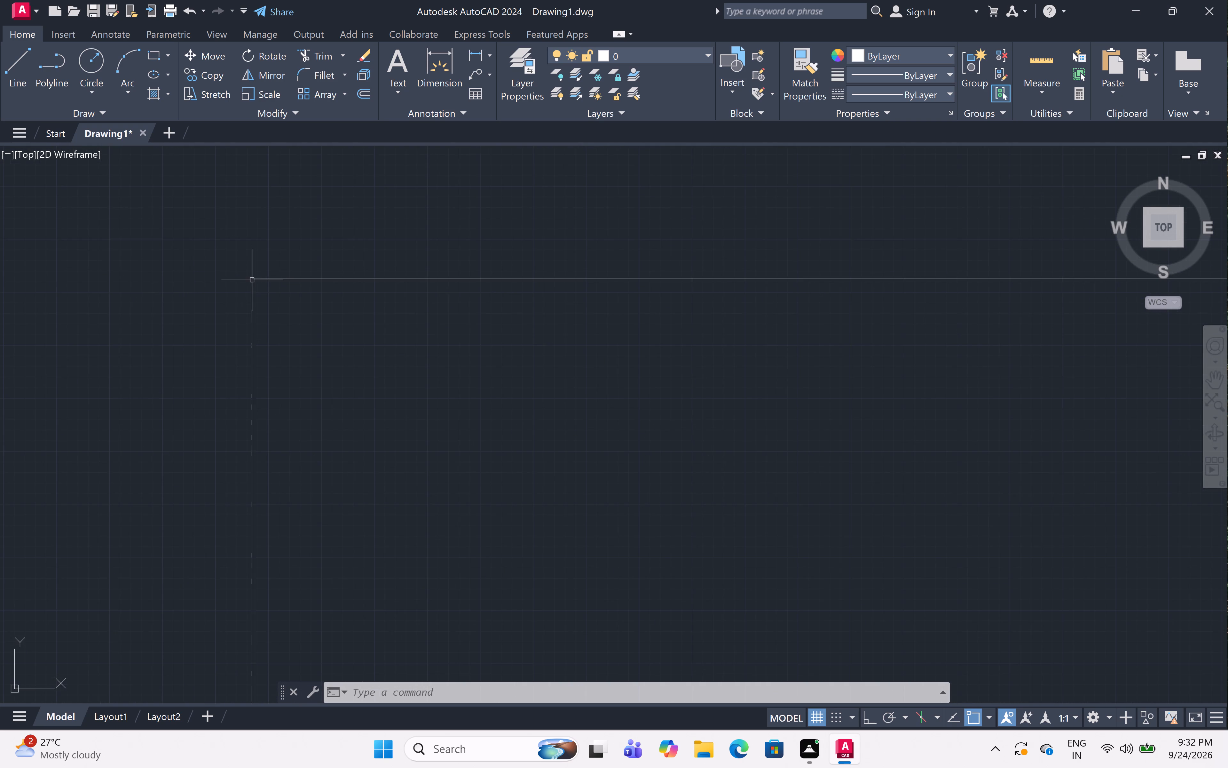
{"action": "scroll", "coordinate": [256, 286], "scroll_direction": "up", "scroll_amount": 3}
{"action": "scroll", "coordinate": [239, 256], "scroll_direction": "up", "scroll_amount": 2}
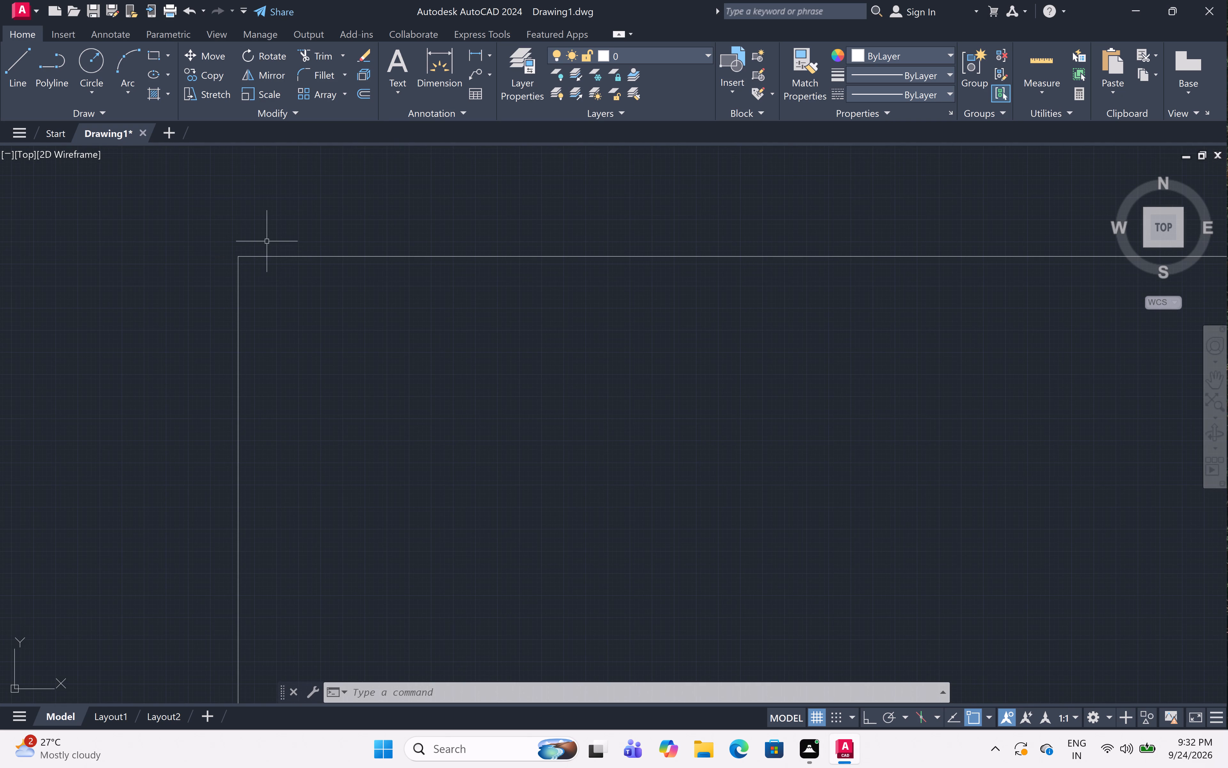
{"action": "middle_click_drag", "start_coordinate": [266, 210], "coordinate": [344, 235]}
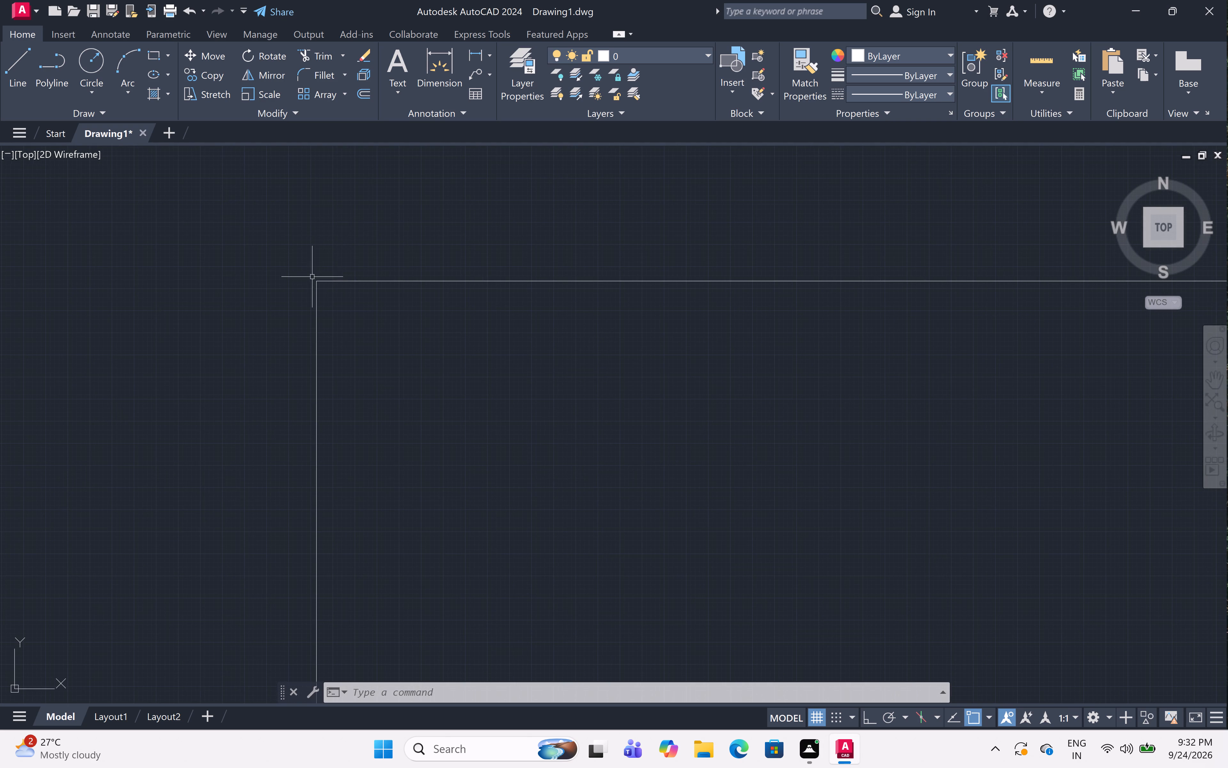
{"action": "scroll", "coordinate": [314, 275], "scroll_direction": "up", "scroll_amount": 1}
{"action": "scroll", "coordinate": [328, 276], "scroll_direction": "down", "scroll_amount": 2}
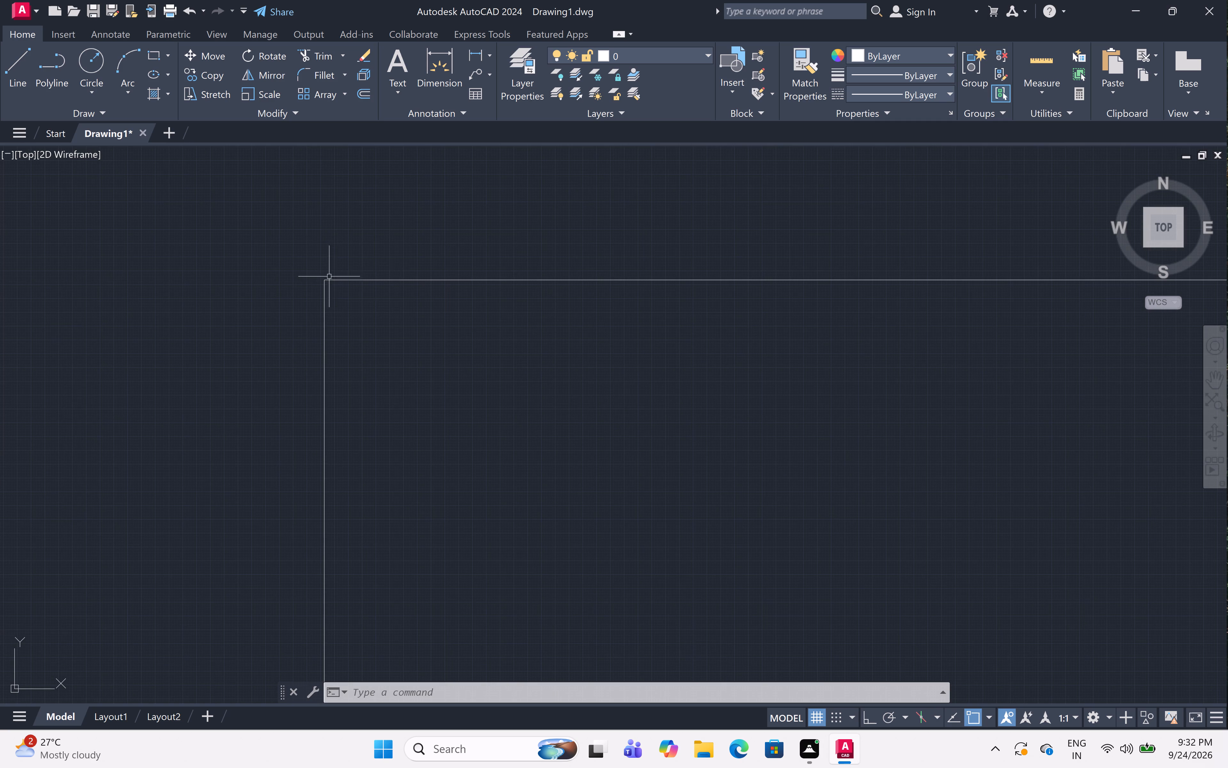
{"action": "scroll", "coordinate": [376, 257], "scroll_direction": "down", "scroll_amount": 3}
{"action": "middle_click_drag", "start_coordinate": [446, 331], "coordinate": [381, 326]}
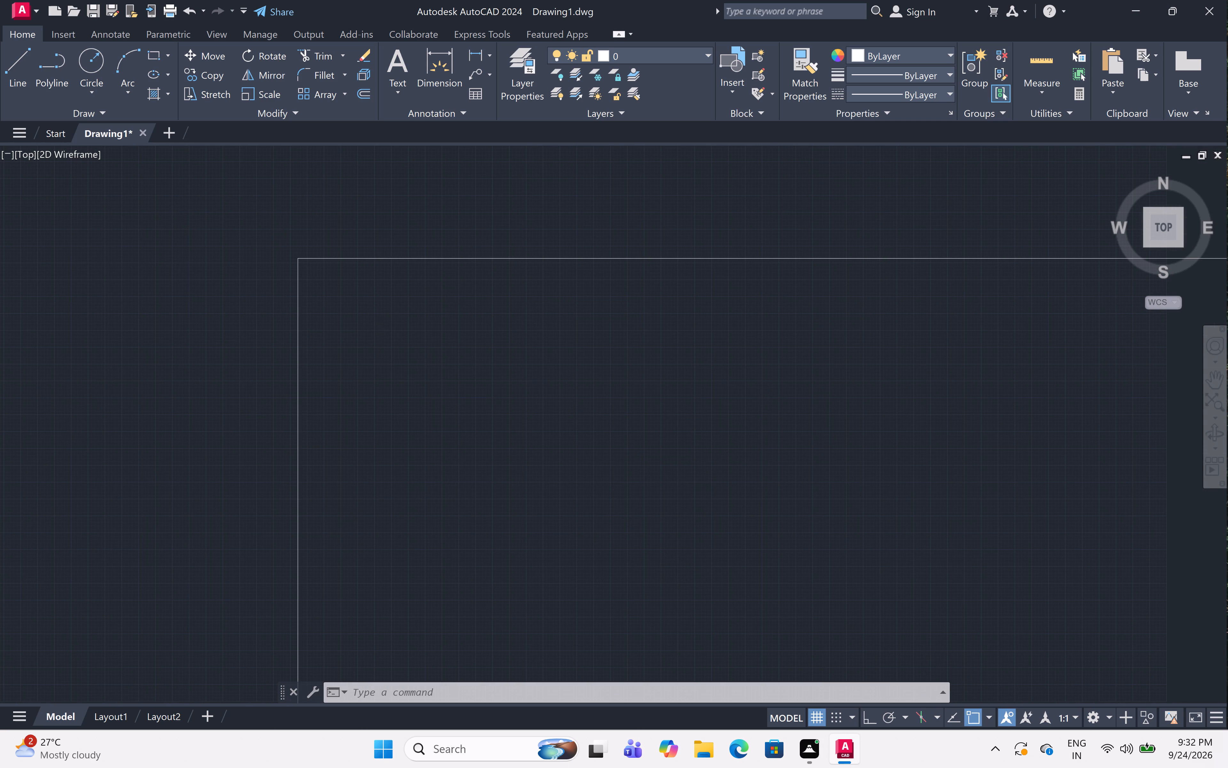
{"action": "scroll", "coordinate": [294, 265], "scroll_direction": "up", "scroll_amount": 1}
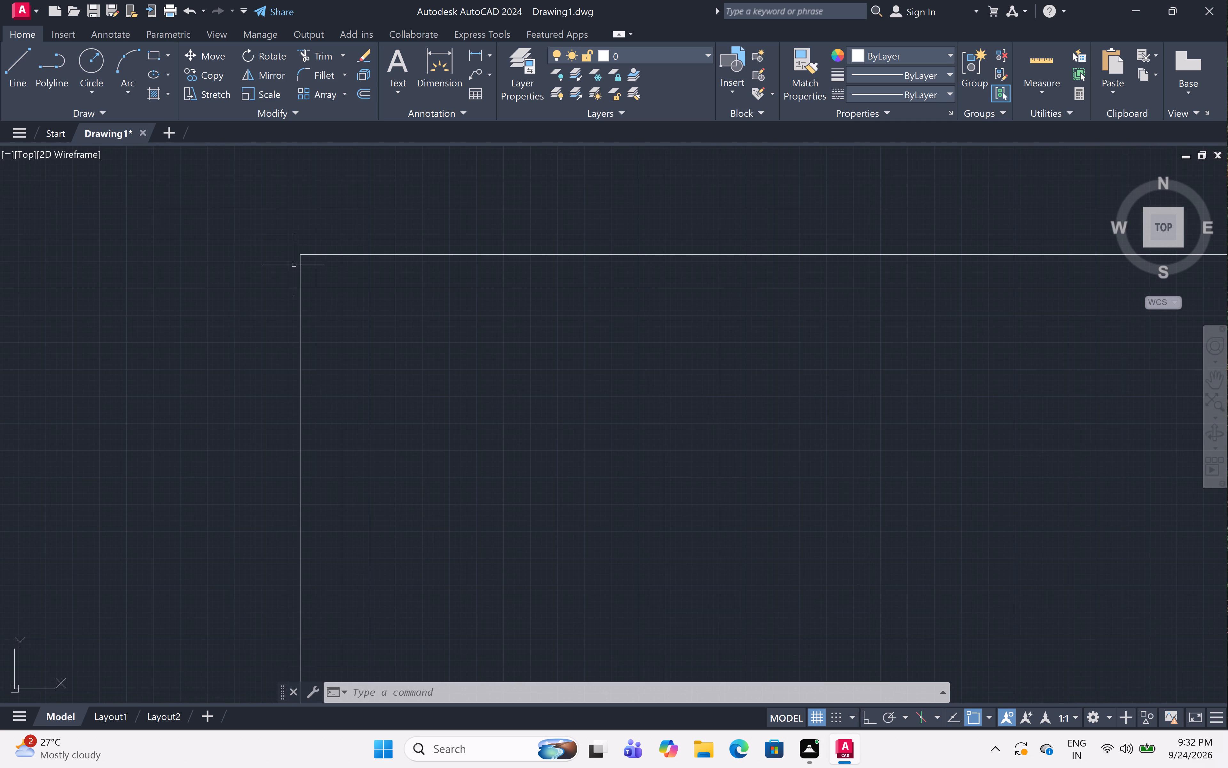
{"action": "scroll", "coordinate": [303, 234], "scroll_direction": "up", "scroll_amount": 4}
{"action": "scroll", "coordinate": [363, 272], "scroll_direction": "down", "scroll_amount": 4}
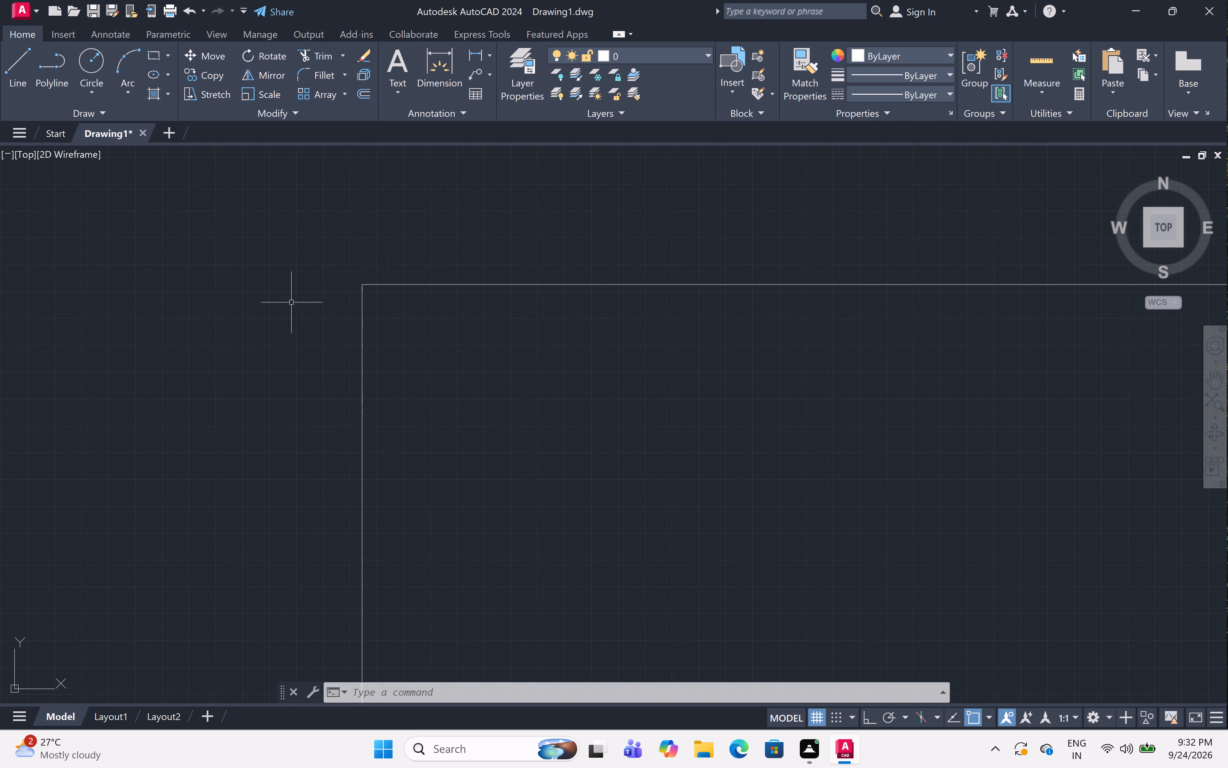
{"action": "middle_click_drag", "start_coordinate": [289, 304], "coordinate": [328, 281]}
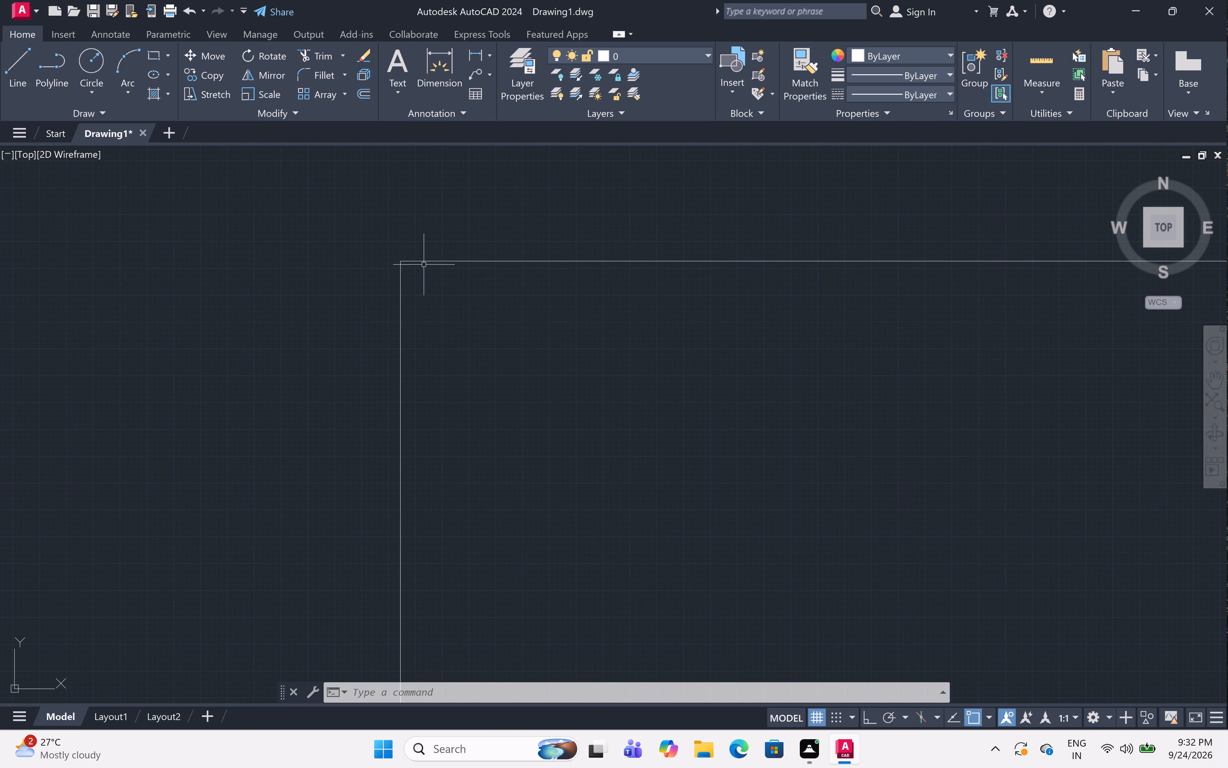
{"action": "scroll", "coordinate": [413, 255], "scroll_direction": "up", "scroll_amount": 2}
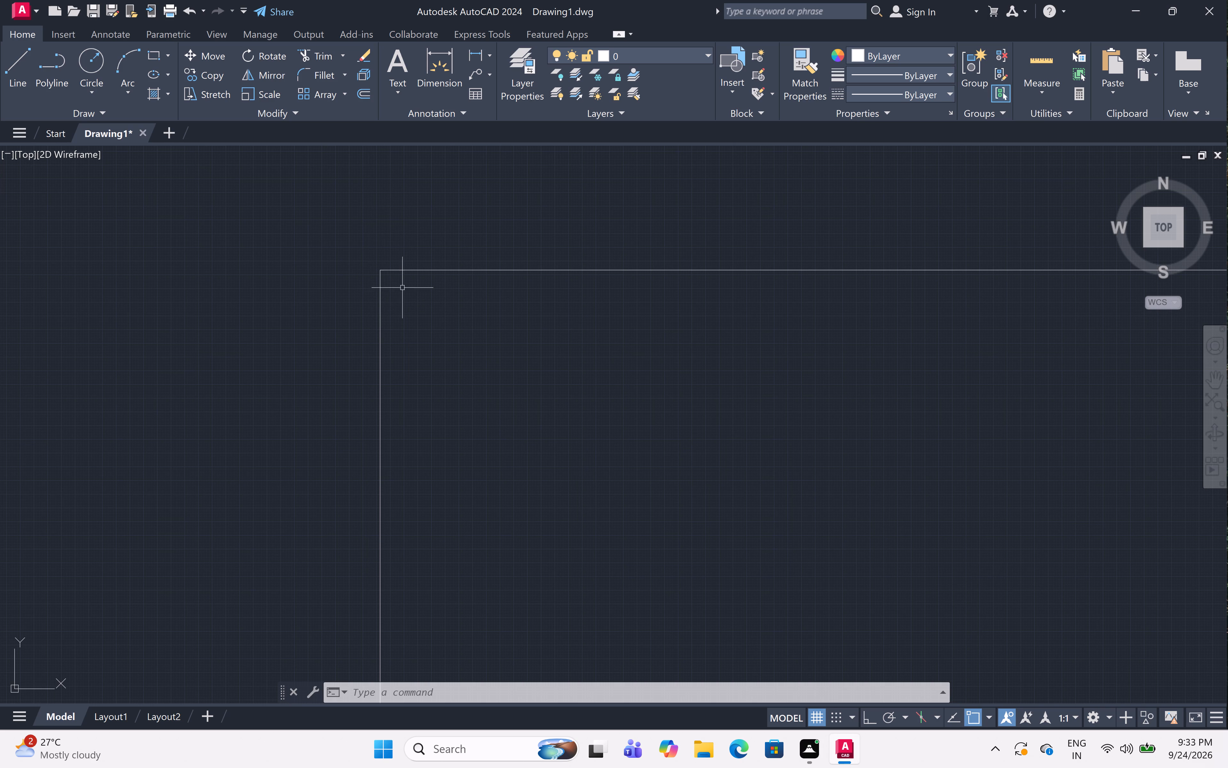
Offset the vertical and horizontal corner lines 9" toward the inside of the corner to form double wall lines.
{"action": "type", "text": "off"}
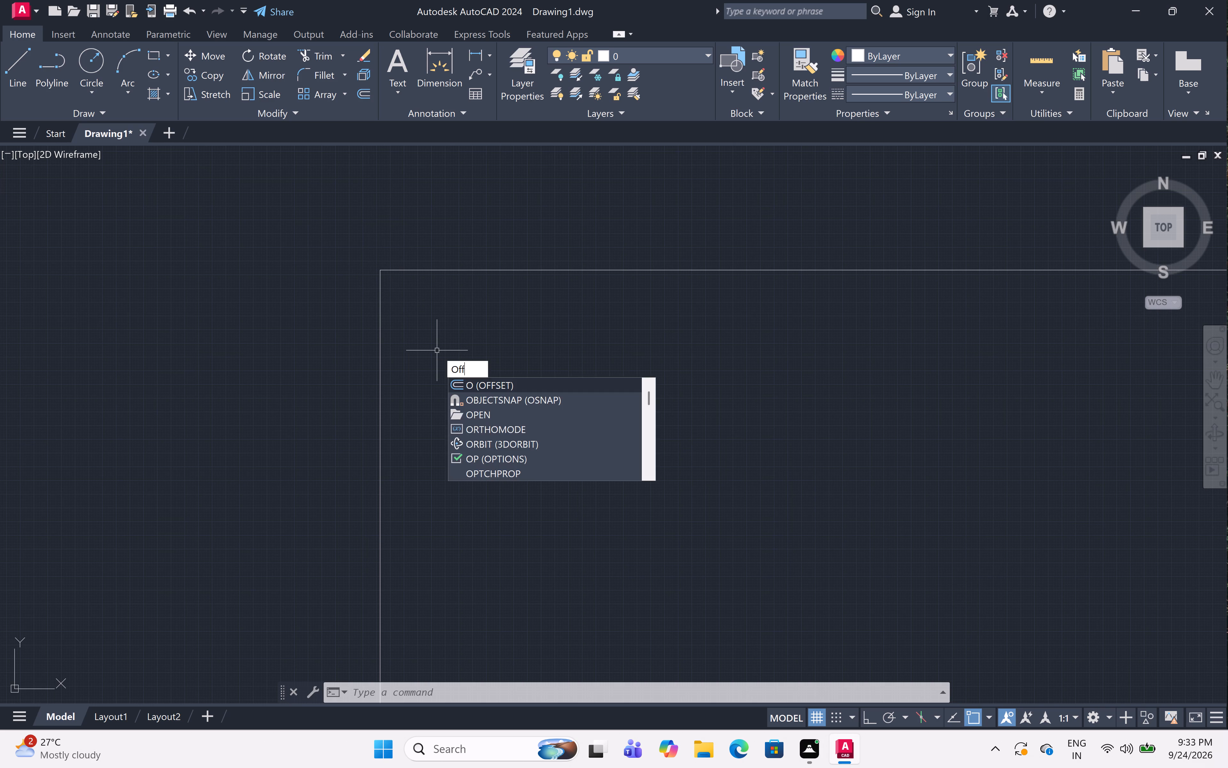
{"action": "key", "text": "space"}
{"action": "key", "text": "9"}
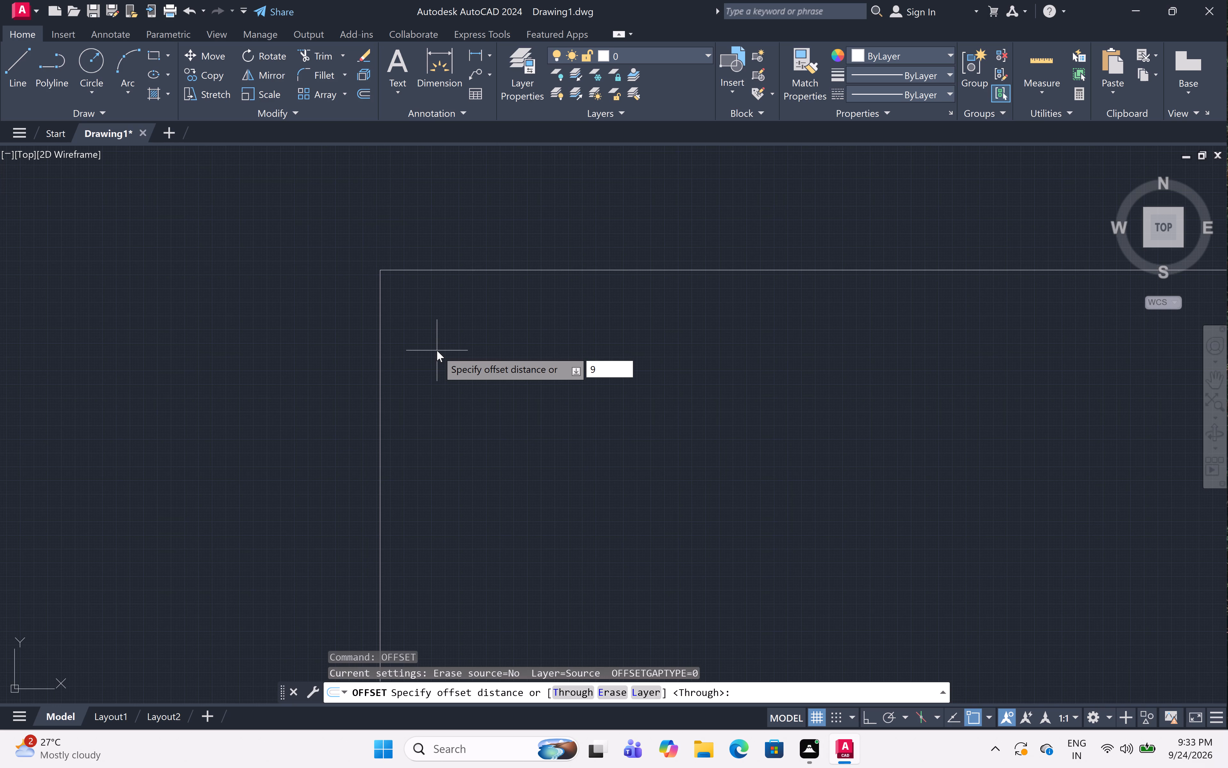
{"action": "key", "text": "shift+quotedbl"}
{"action": "key", "text": "space"}
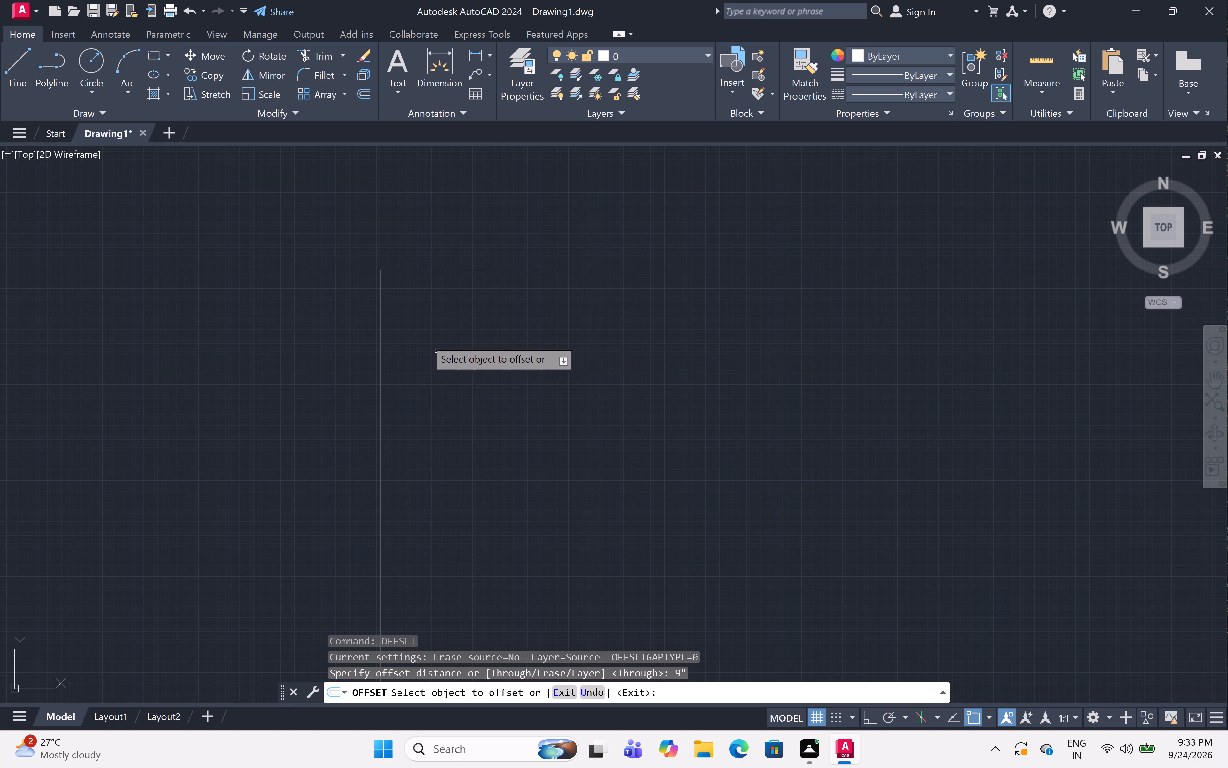
{"action": "scroll", "coordinate": [380, 272], "scroll_direction": "up", "scroll_amount": 6}
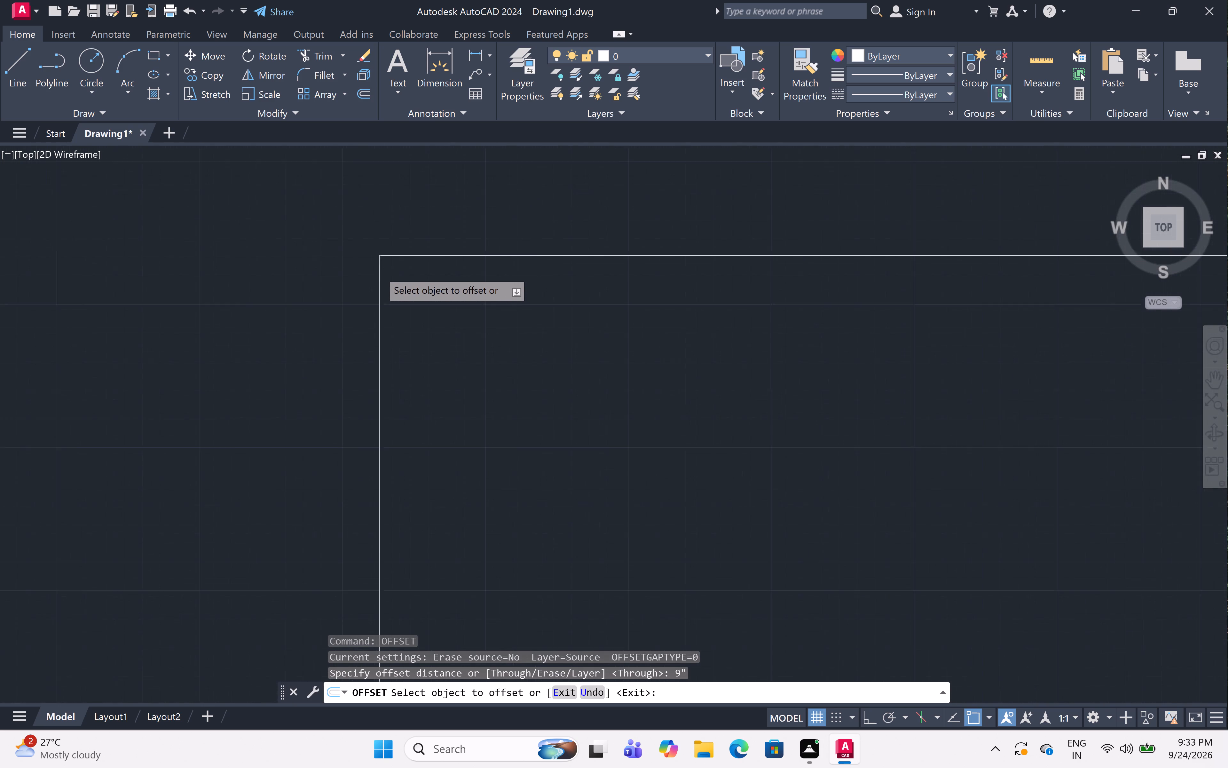
{"action": "left_click", "coordinate": [381, 255]}
{"action": "left_click", "coordinate": [599, 261]}
{"action": "scroll", "coordinate": [599, 261], "scroll_direction": "down", "scroll_amount": 3}
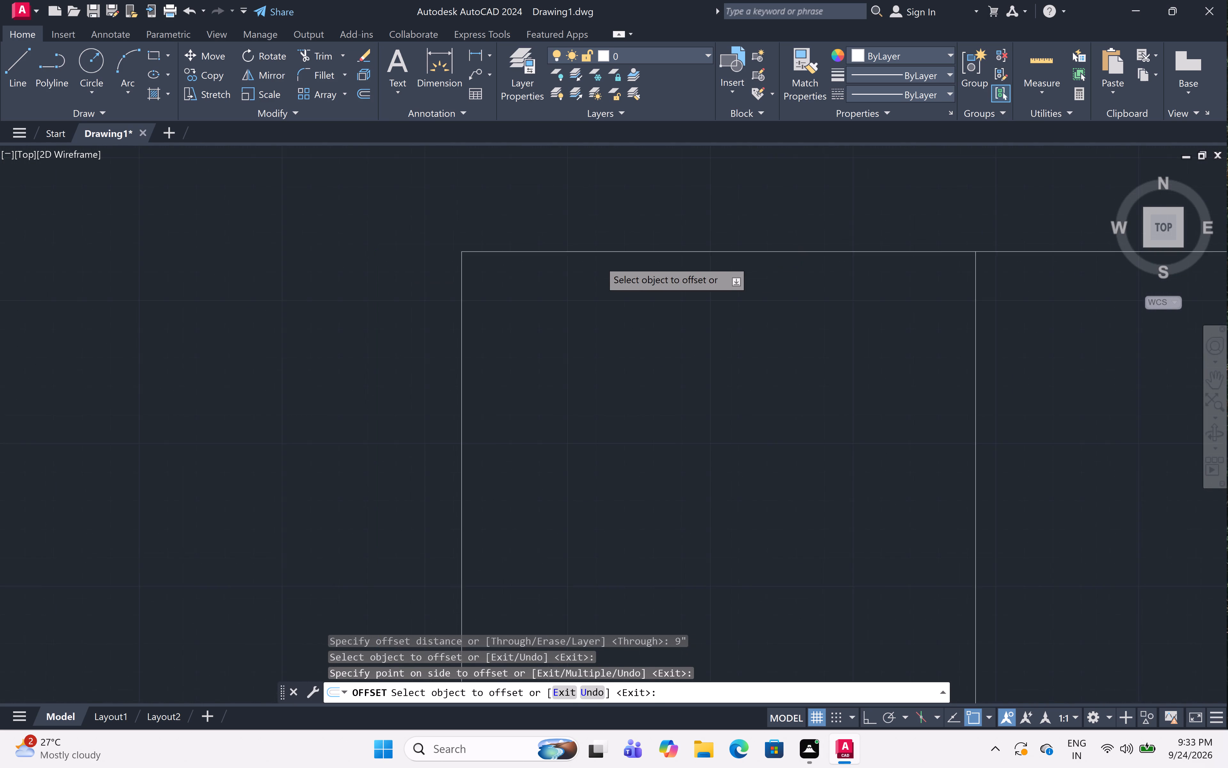
{"action": "scroll", "coordinate": [599, 261], "scroll_direction": "down", "scroll_amount": 3}
{"action": "left_click", "coordinate": [647, 262]}
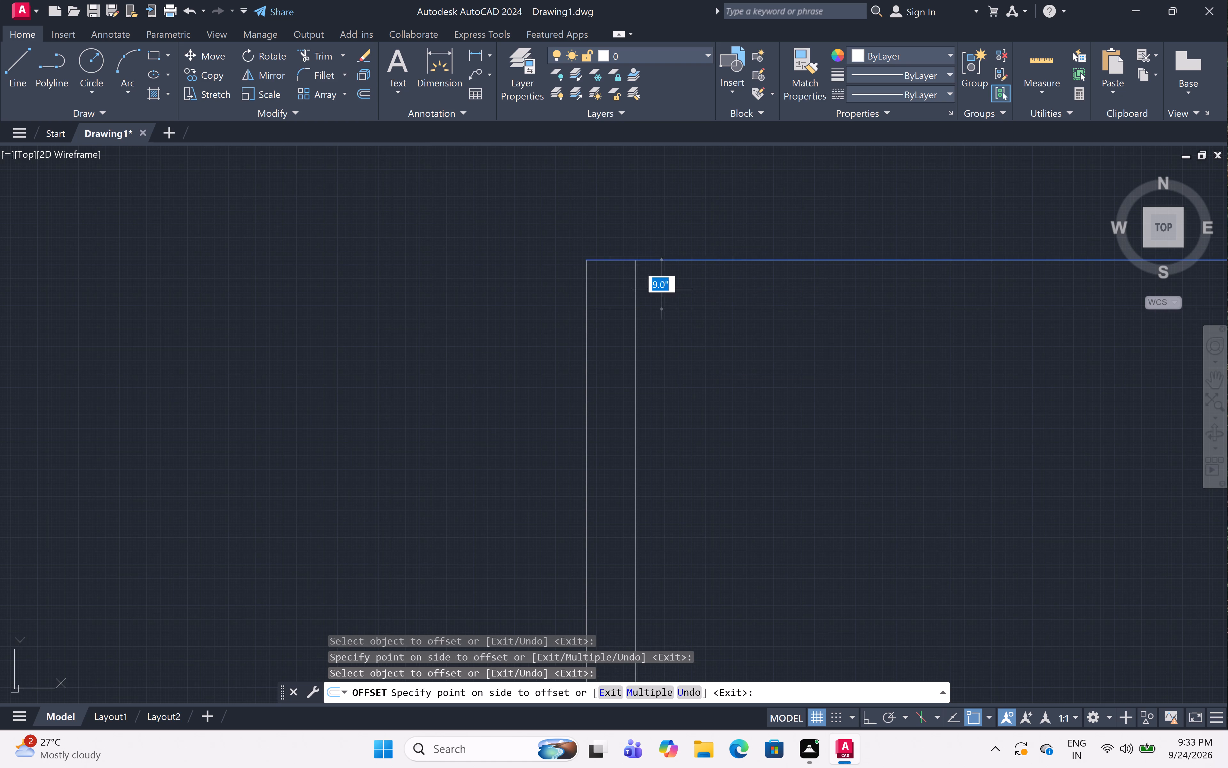
{"action": "left_click", "coordinate": [677, 348]}
{"action": "scroll", "coordinate": [666, 306], "scroll_direction": "down", "scroll_amount": 6}
{"action": "middle_click_drag", "start_coordinate": [769, 314], "coordinate": [553, 348]}
{"action": "scroll", "coordinate": [558, 292], "scroll_direction": "down", "scroll_amount": 2}
{"action": "scroll", "coordinate": [544, 307], "scroll_direction": "up", "scroll_amount": 1}
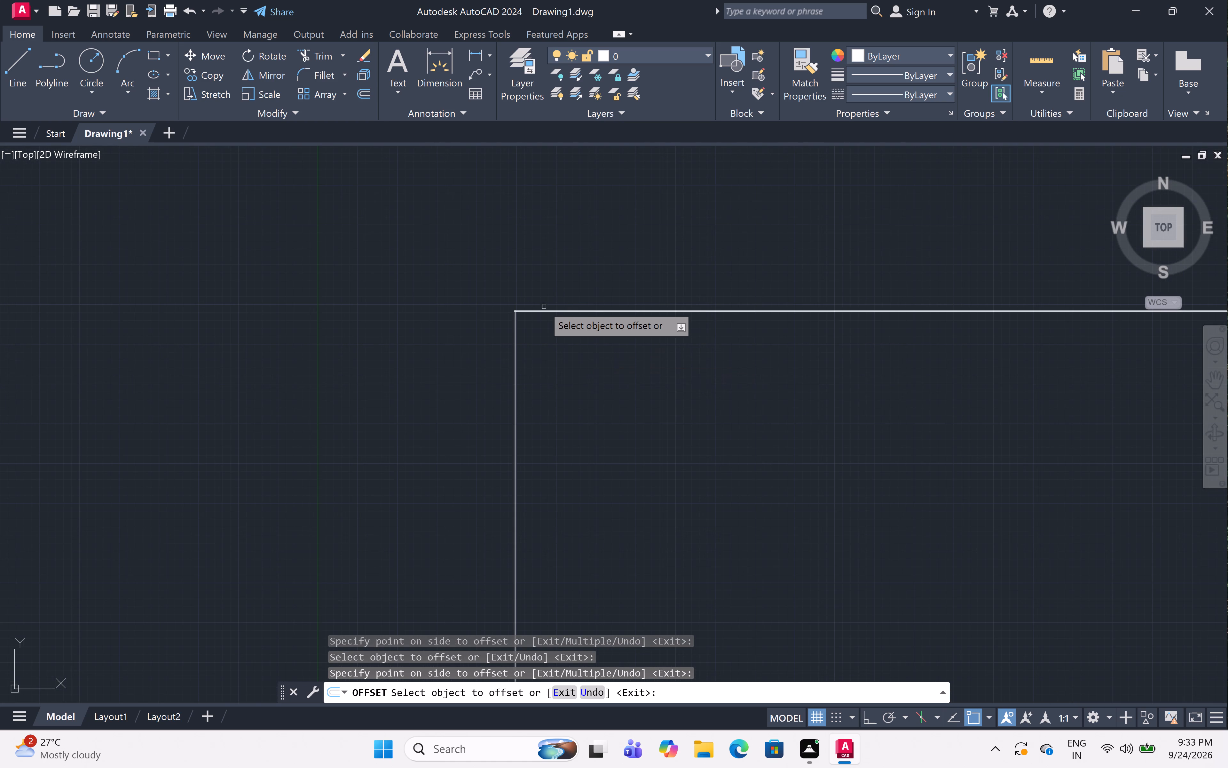
{"action": "scroll", "coordinate": [544, 307], "scroll_direction": "up", "scroll_amount": 2}
{"action": "key", "text": "Escape"}
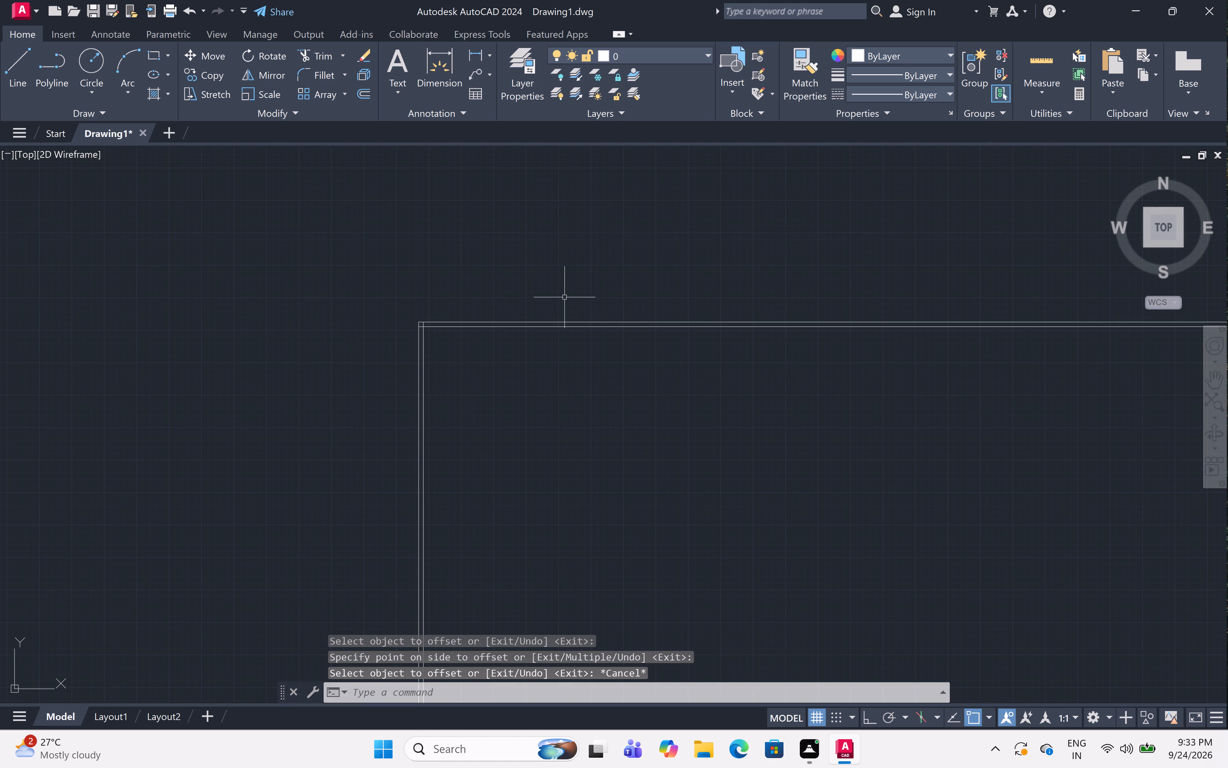
Move all four wall lines together a short distance up and to the left, using their outer corner as base point.
{"action": "left_click", "coordinate": [569, 304]}
{"action": "left_click", "coordinate": [342, 403]}
{"action": "scroll", "coordinate": [406, 276], "scroll_direction": "down", "scroll_amount": 2}
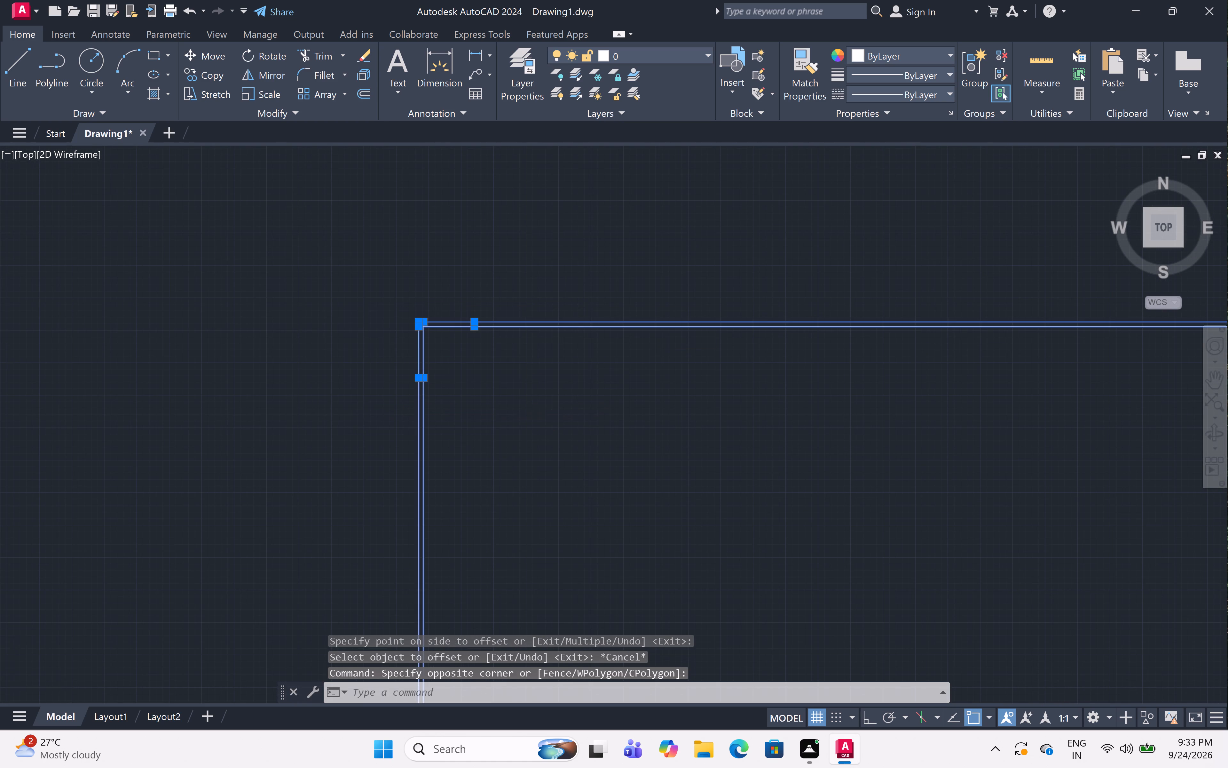
{"action": "scroll", "coordinate": [406, 276], "scroll_direction": "down", "scroll_amount": 5}
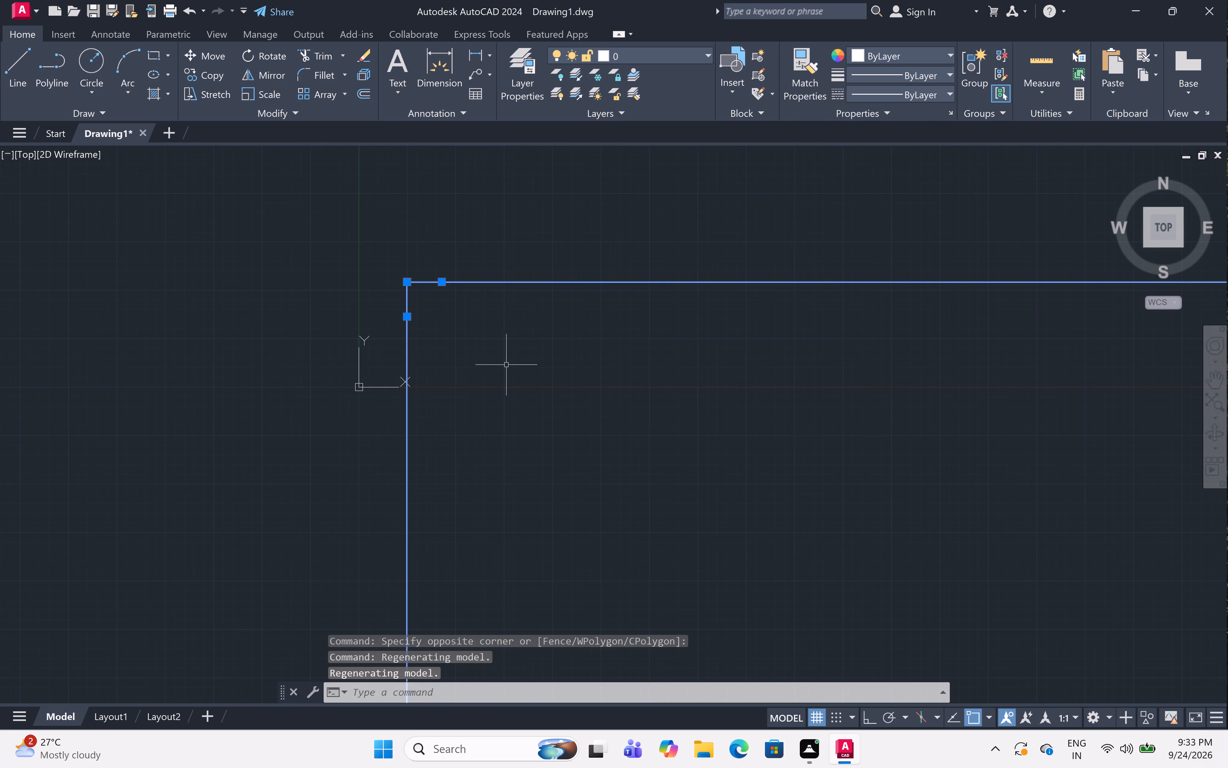
{"action": "type", "text": "m"}
{"action": "key", "text": "space"}
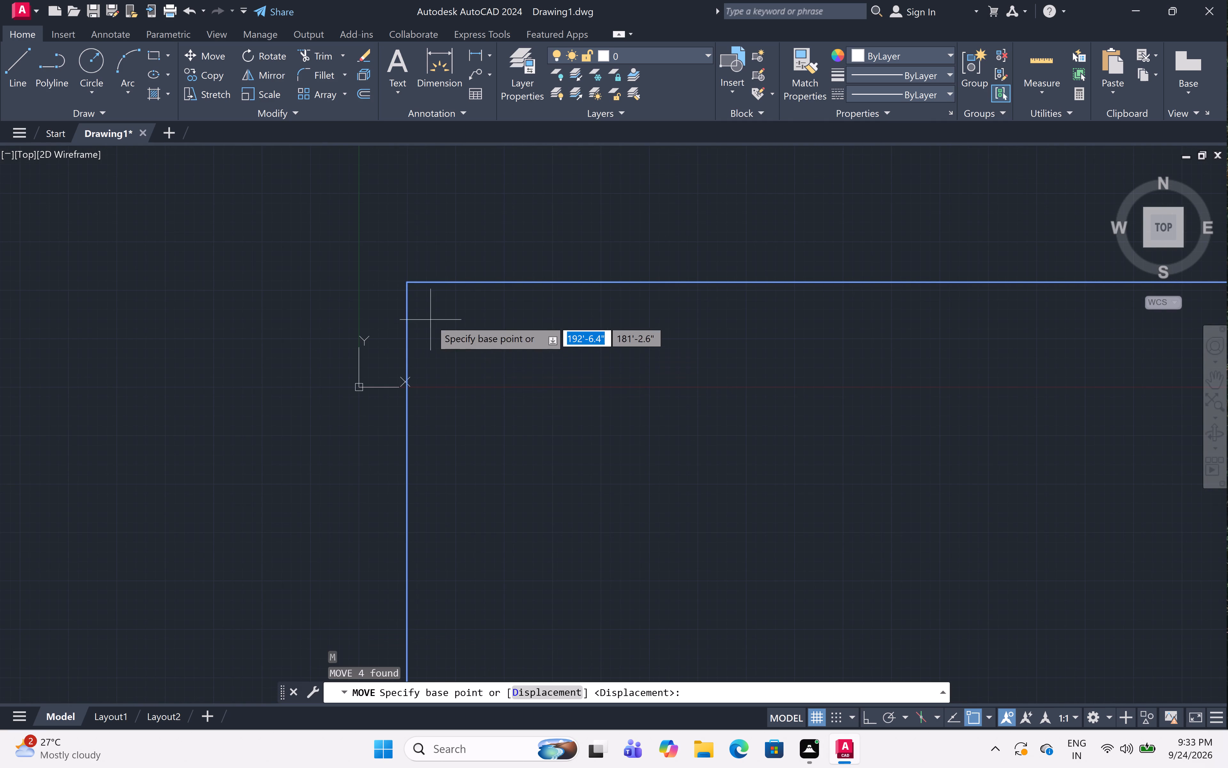
{"action": "double_click", "coordinate": [406, 281]}
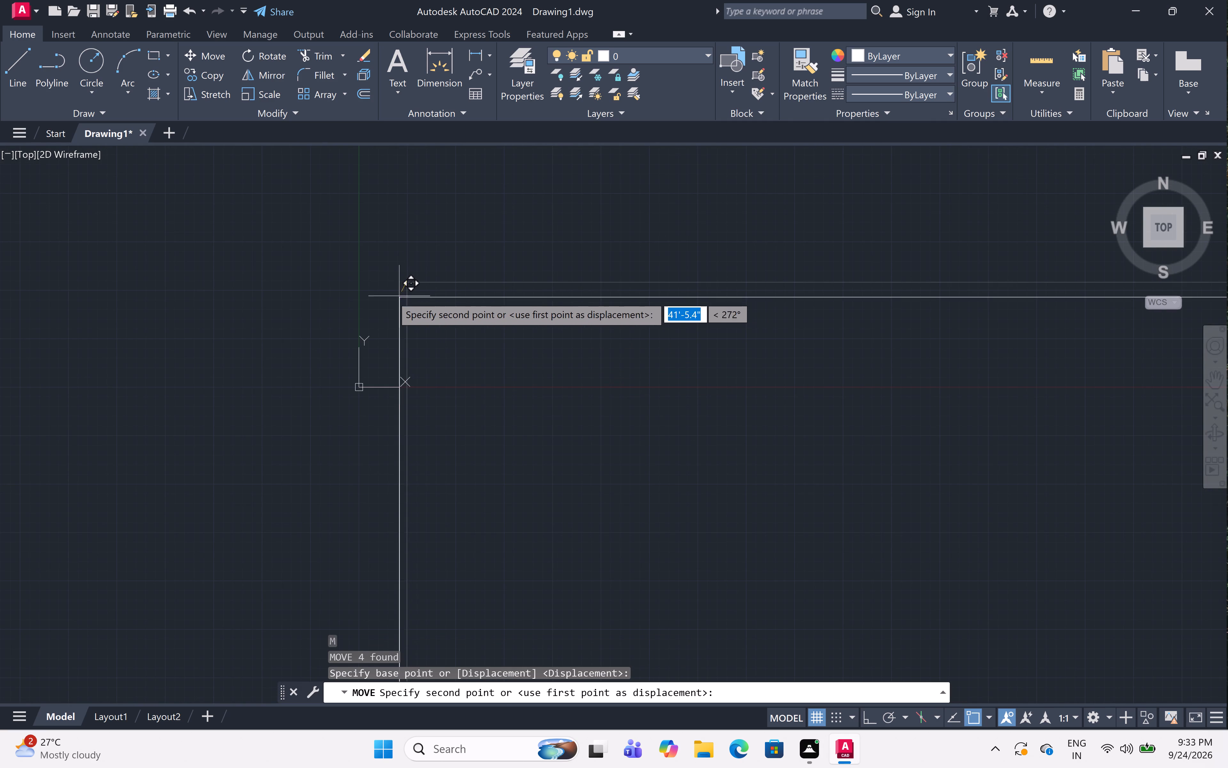
{"action": "left_click", "coordinate": [397, 275]}
{"action": "scroll", "coordinate": [397, 275], "scroll_direction": "up", "scroll_amount": 4}
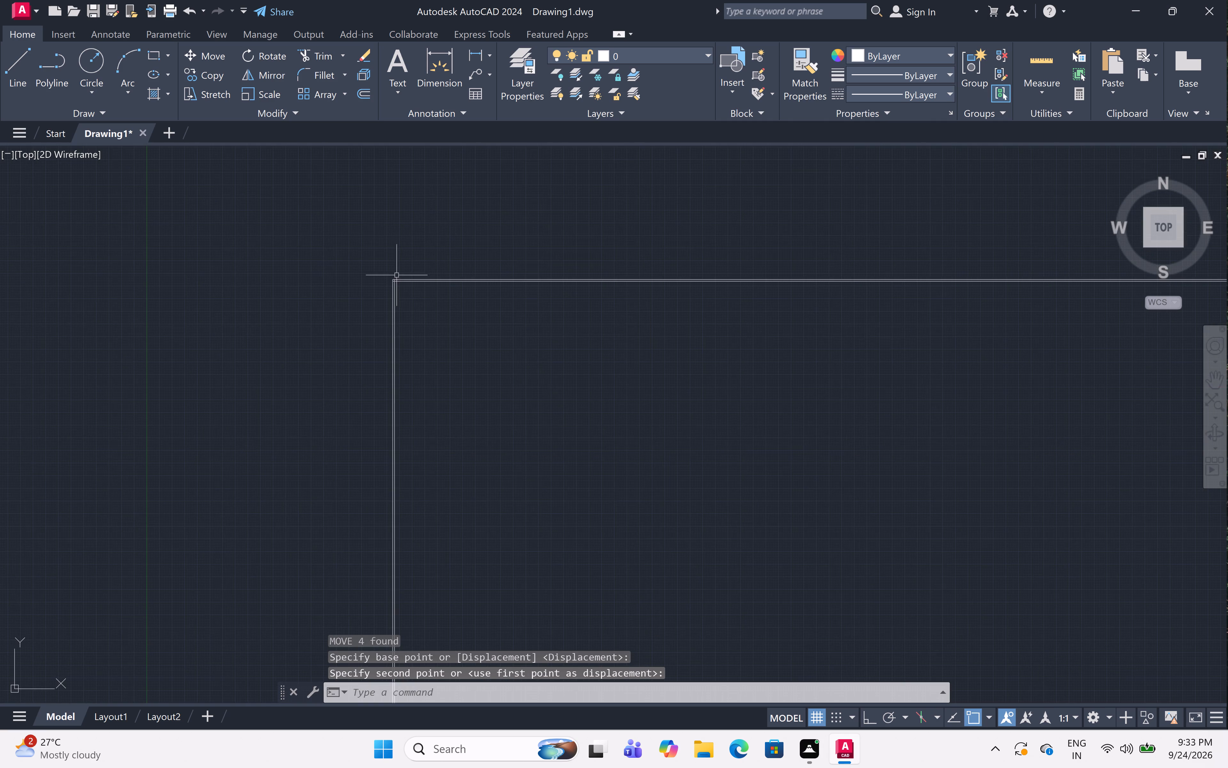
{"action": "scroll", "coordinate": [401, 283], "scroll_direction": "up", "scroll_amount": 4}
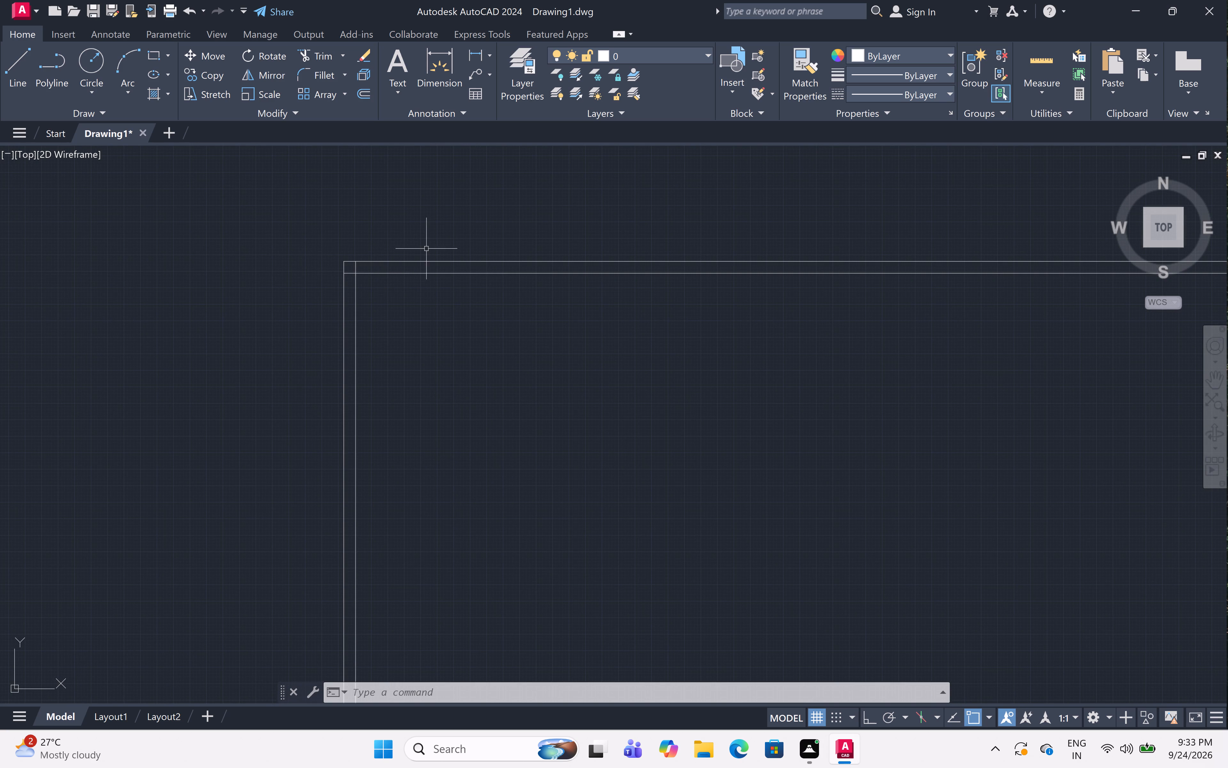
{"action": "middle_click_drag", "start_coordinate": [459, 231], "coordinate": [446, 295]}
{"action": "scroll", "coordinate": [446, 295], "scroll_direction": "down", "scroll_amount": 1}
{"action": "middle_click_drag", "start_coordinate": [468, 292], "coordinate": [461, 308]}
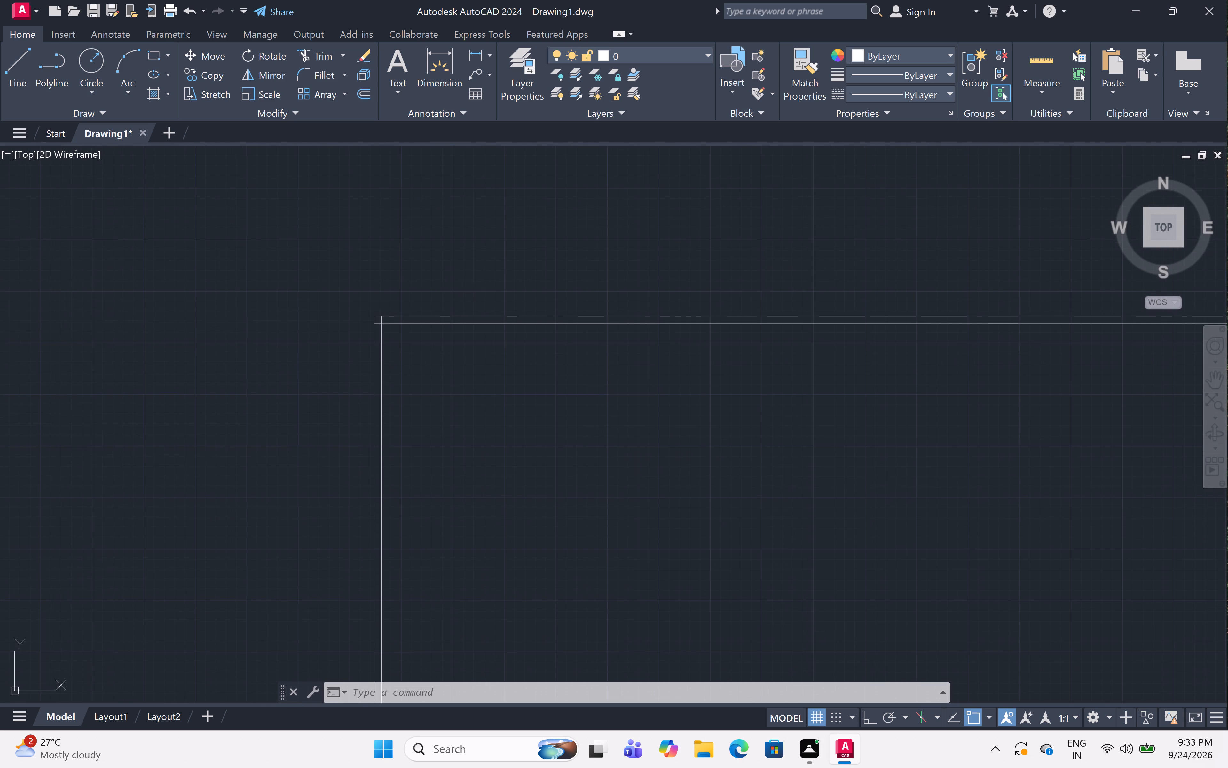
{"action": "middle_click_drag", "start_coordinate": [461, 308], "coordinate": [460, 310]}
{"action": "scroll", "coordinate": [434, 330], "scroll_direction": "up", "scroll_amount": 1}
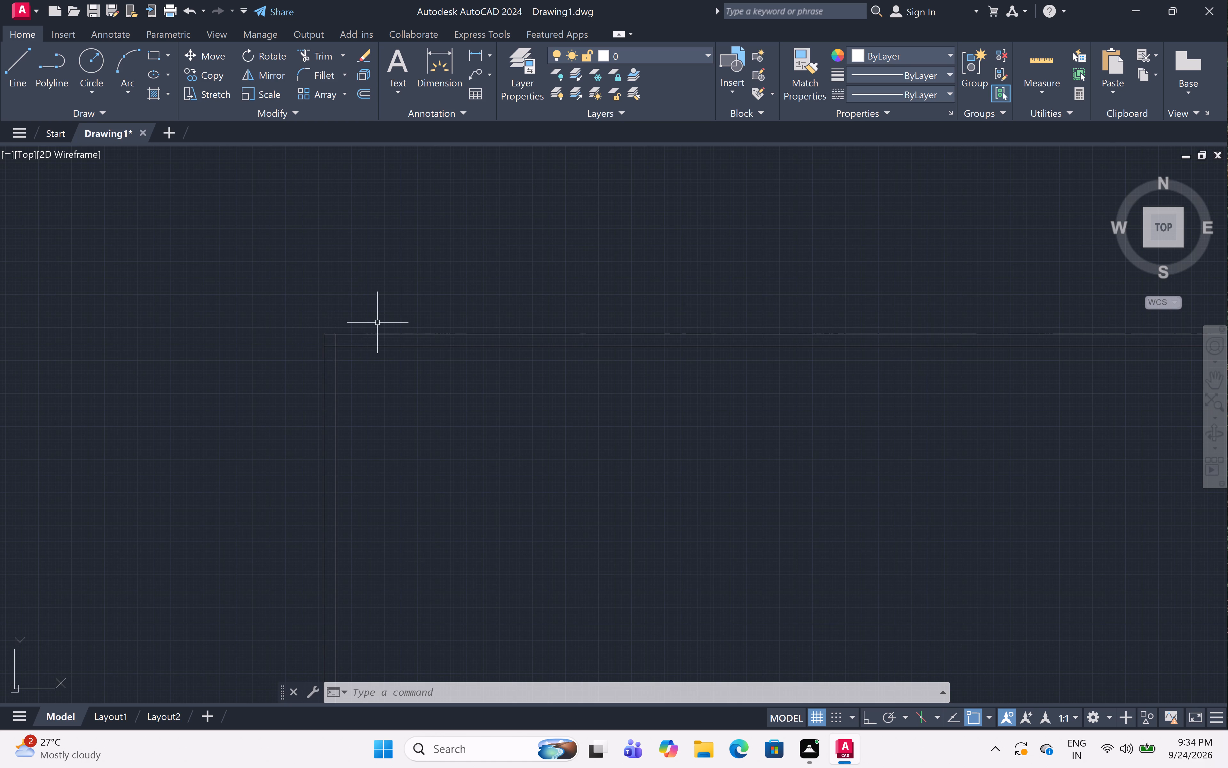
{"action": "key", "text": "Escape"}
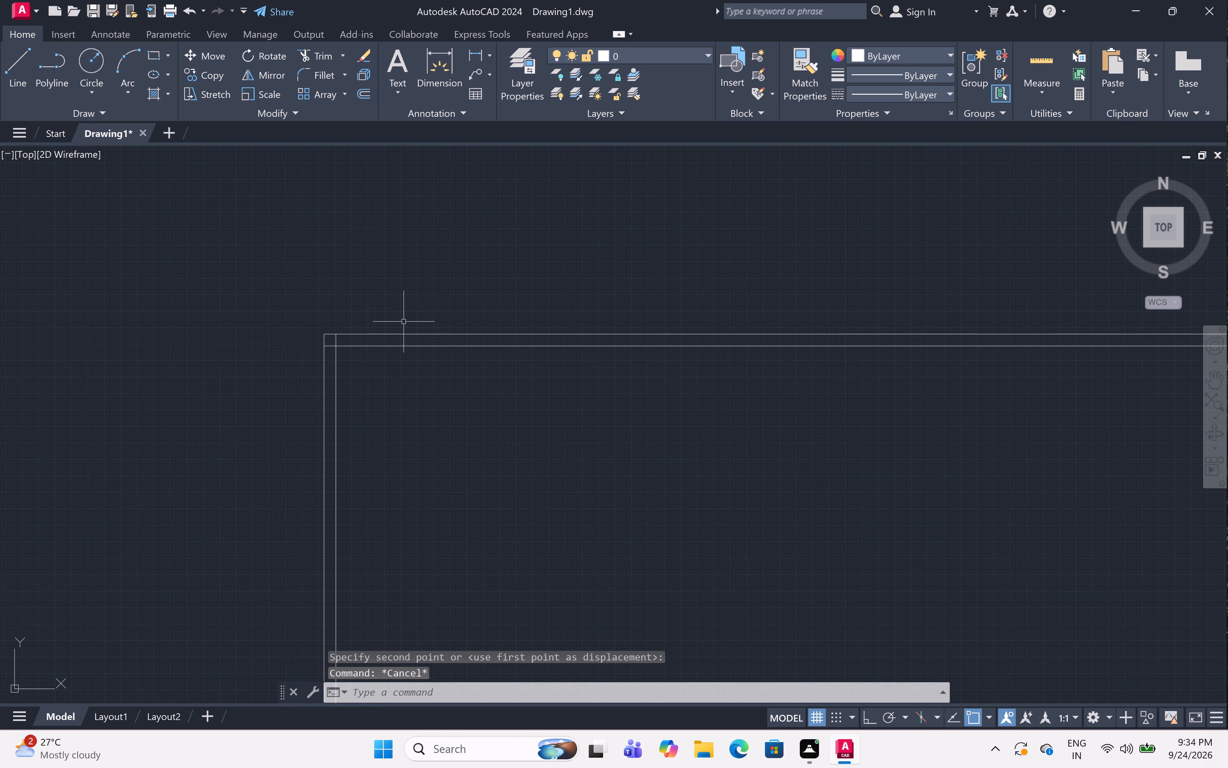
Start the Offset command for laying out the first room from the inner wall lines.
{"action": "type", "text": "off"}
{"action": "key", "text": "space"}
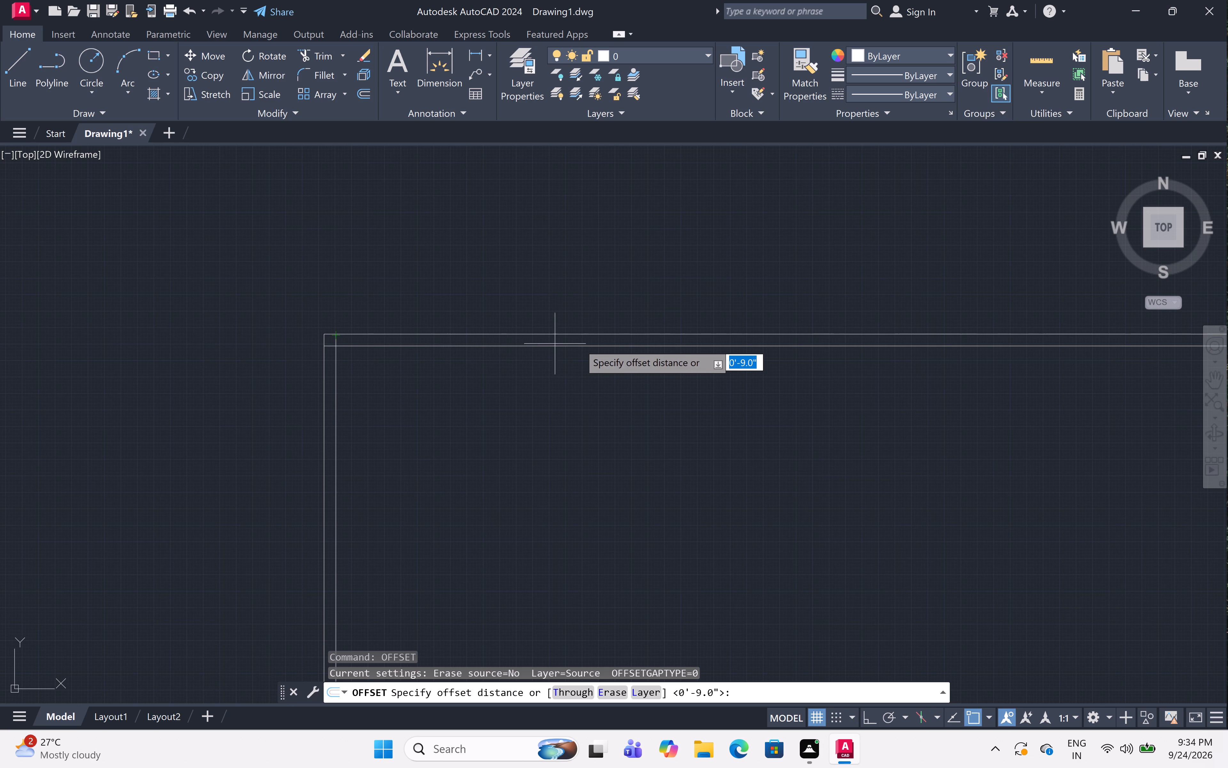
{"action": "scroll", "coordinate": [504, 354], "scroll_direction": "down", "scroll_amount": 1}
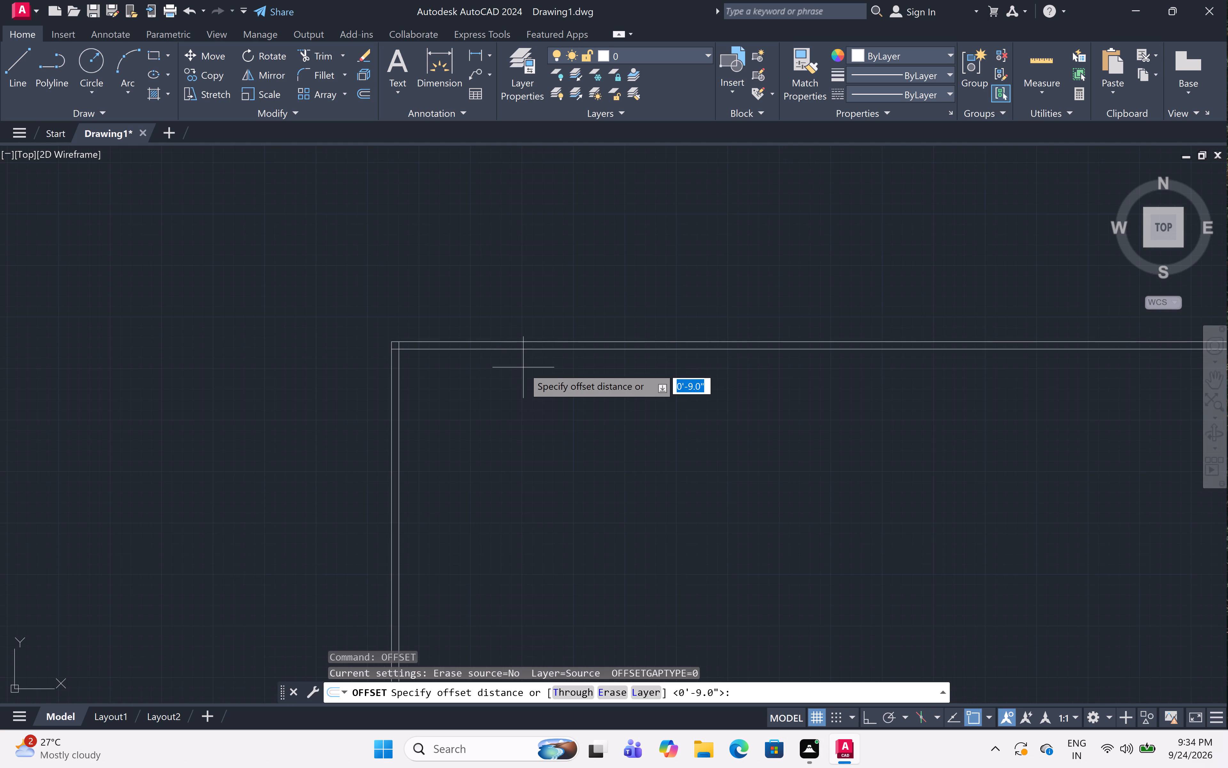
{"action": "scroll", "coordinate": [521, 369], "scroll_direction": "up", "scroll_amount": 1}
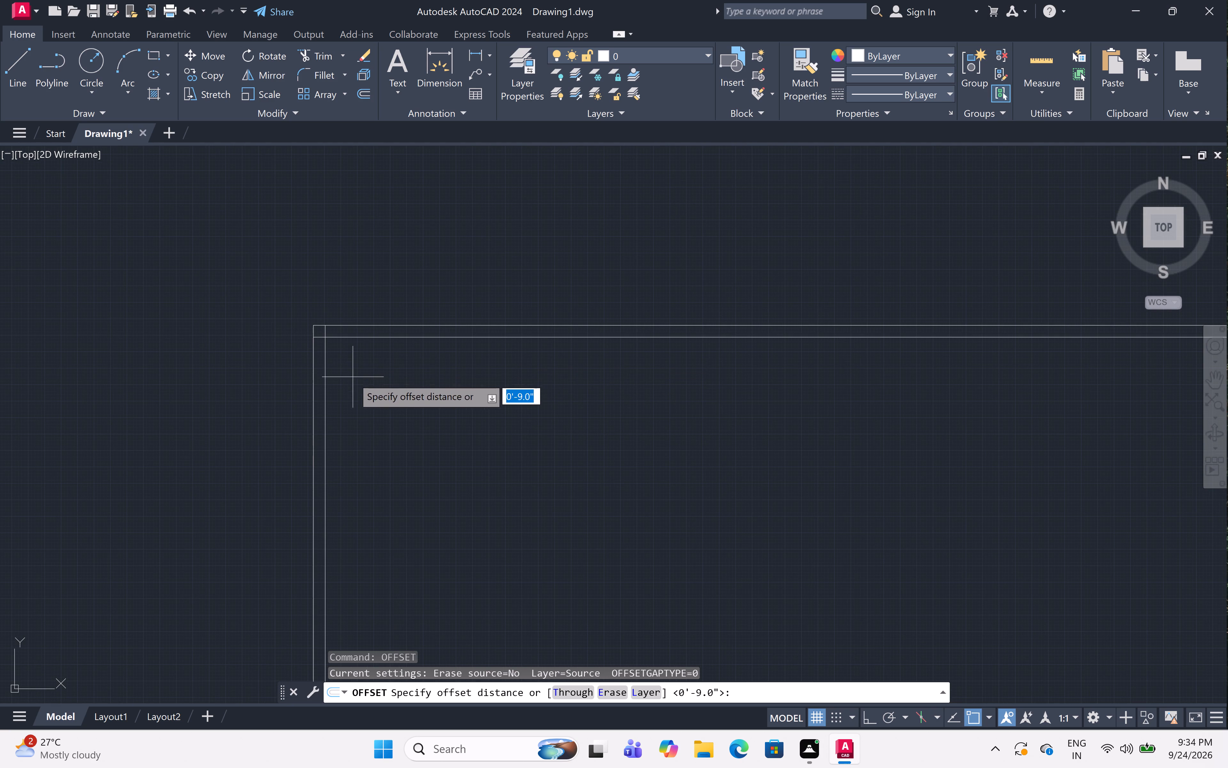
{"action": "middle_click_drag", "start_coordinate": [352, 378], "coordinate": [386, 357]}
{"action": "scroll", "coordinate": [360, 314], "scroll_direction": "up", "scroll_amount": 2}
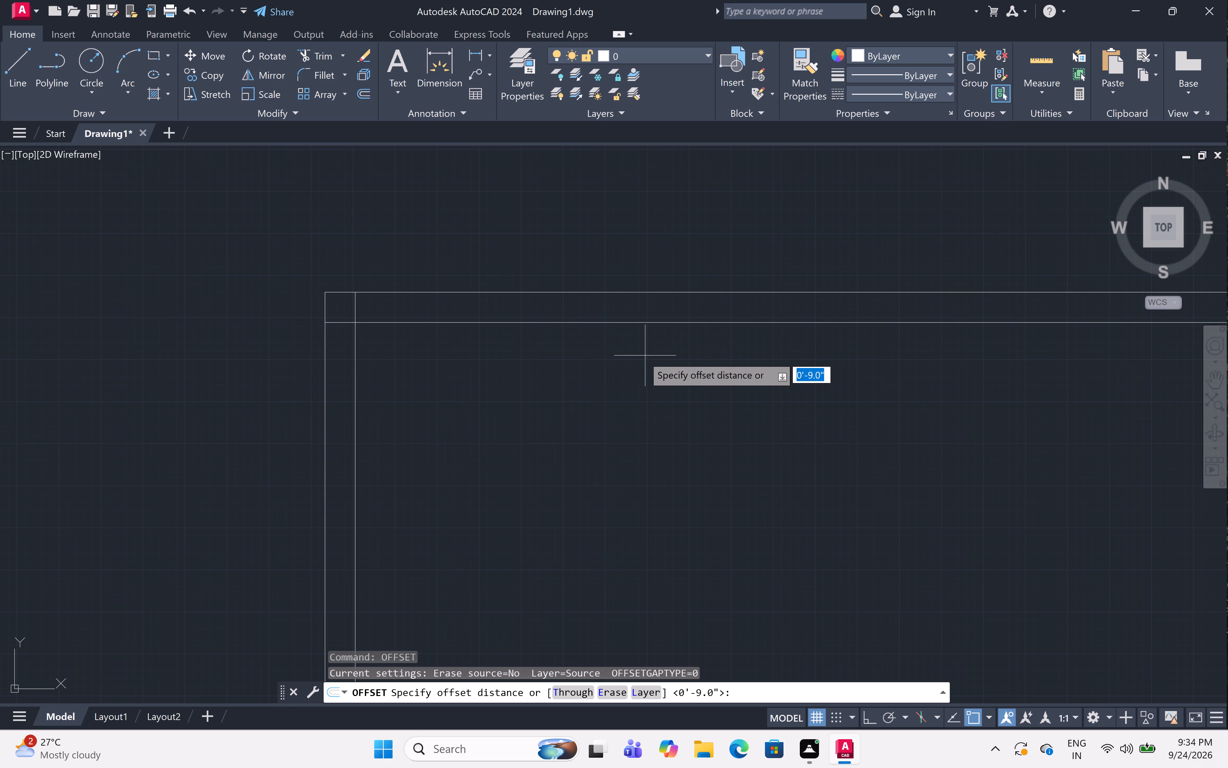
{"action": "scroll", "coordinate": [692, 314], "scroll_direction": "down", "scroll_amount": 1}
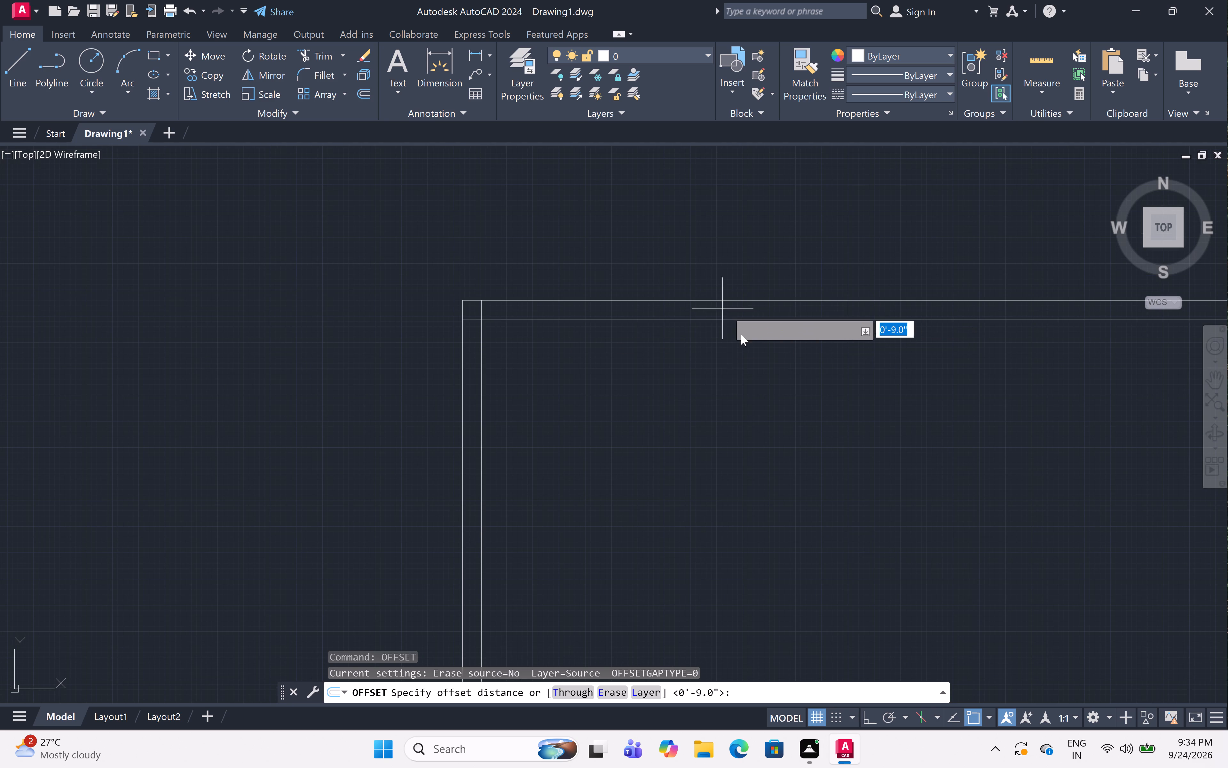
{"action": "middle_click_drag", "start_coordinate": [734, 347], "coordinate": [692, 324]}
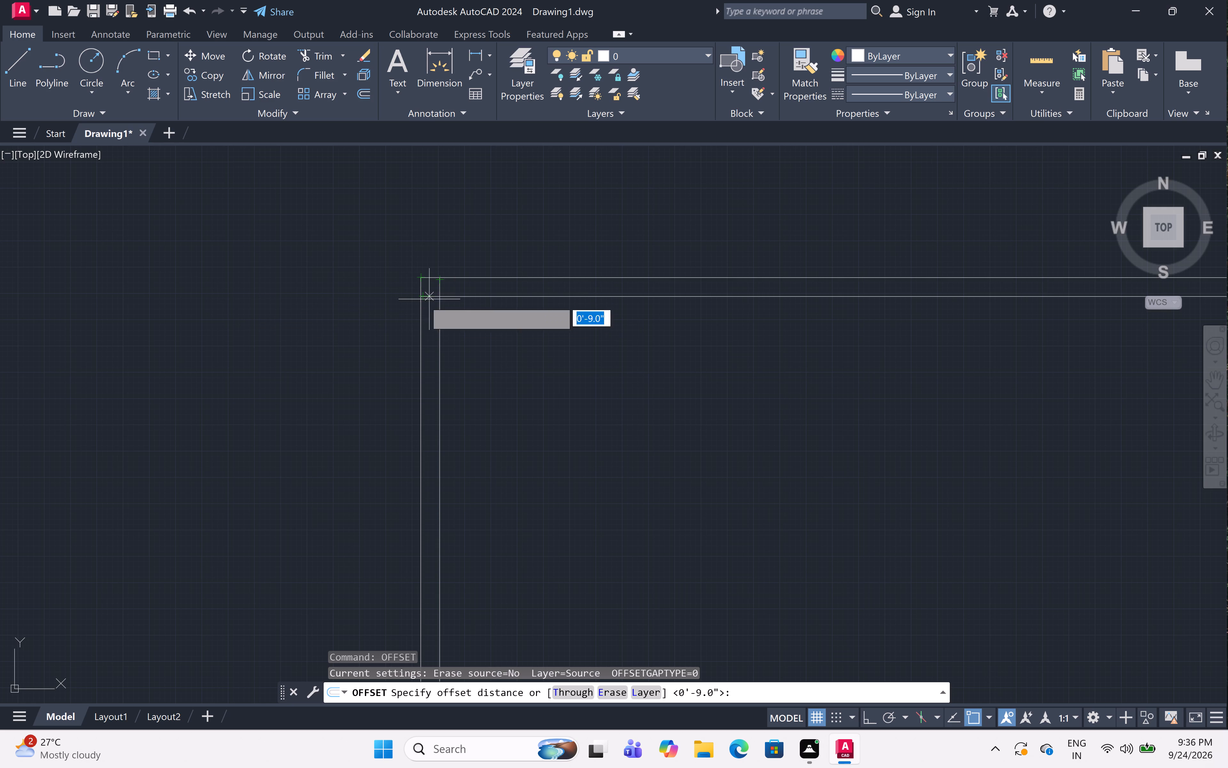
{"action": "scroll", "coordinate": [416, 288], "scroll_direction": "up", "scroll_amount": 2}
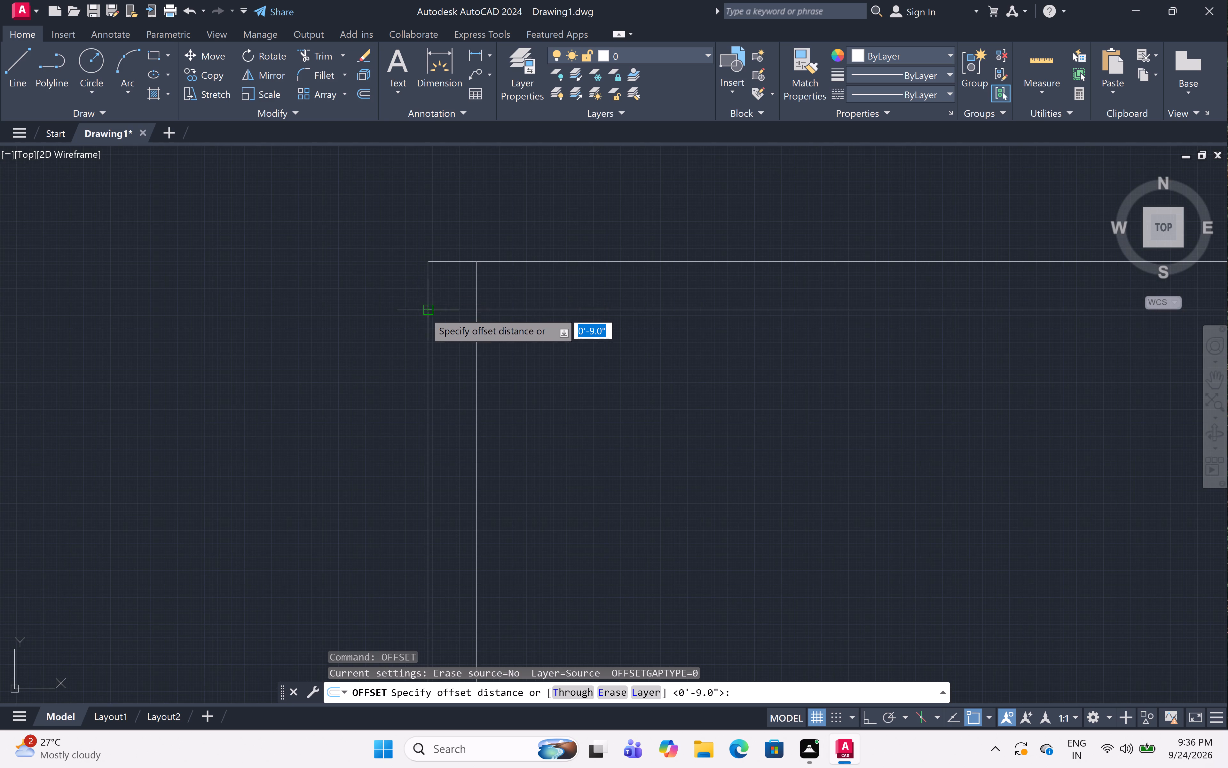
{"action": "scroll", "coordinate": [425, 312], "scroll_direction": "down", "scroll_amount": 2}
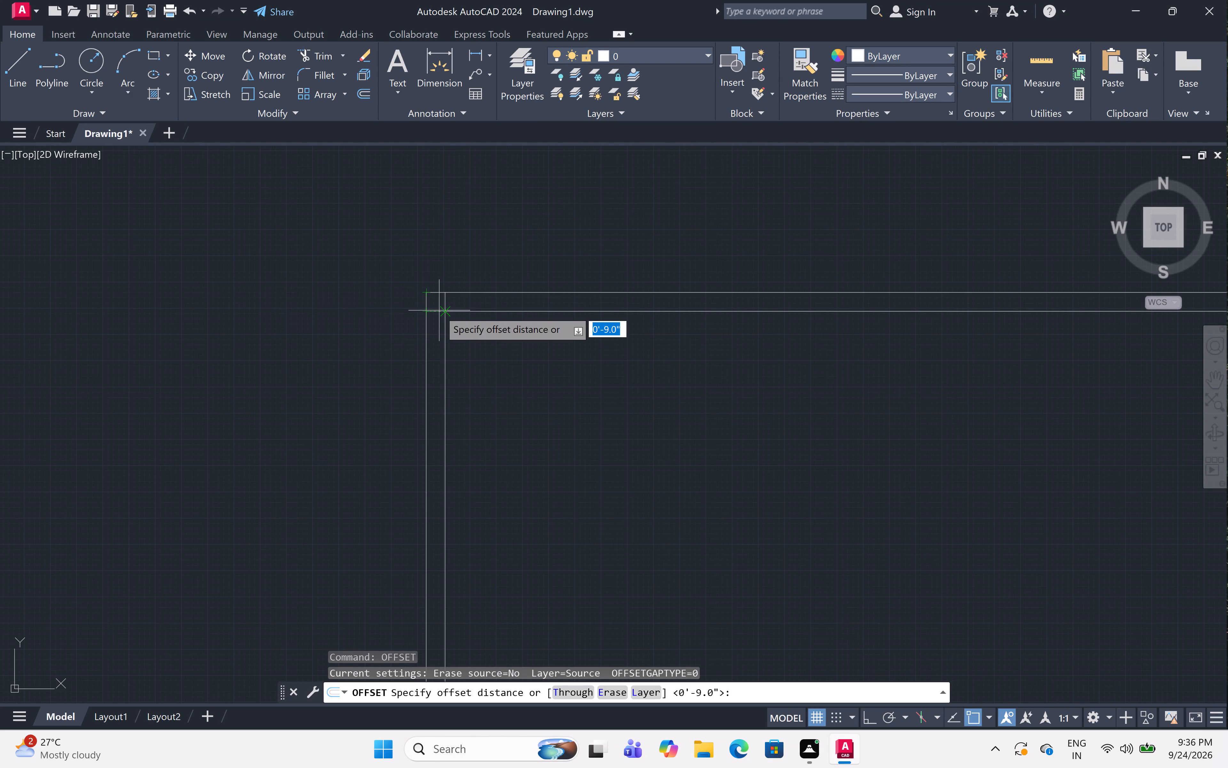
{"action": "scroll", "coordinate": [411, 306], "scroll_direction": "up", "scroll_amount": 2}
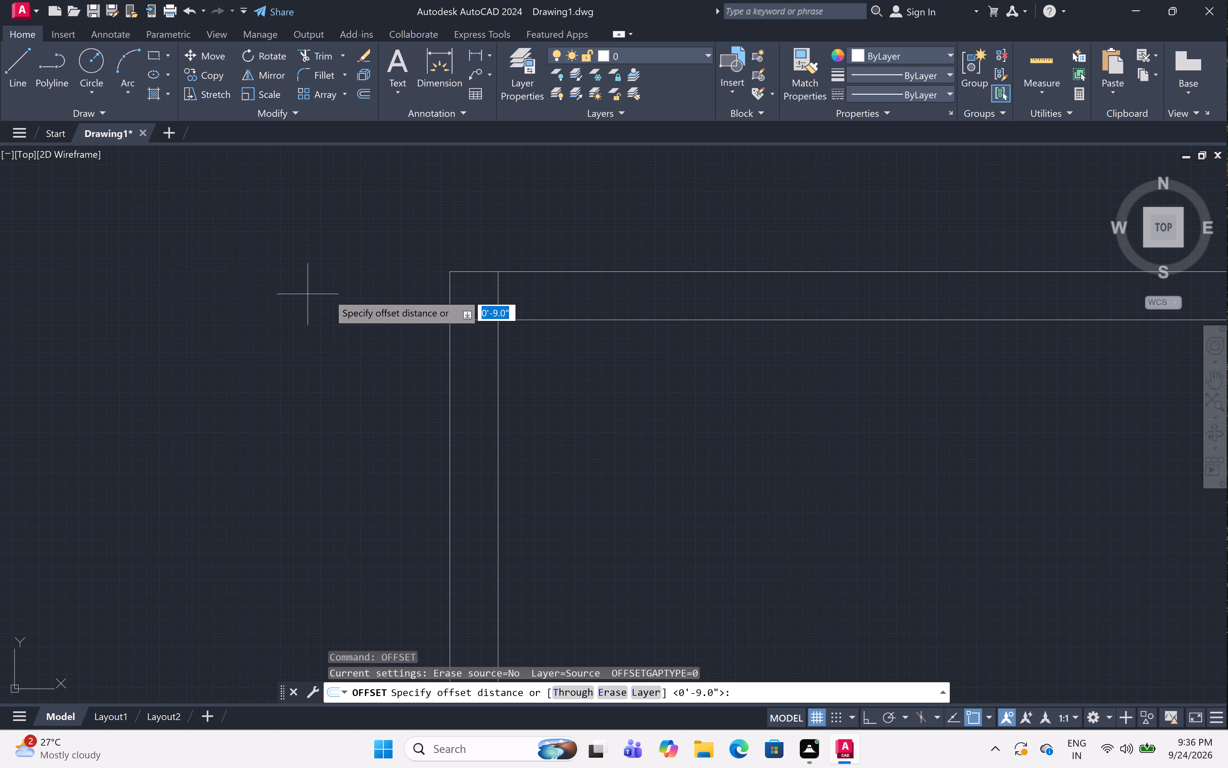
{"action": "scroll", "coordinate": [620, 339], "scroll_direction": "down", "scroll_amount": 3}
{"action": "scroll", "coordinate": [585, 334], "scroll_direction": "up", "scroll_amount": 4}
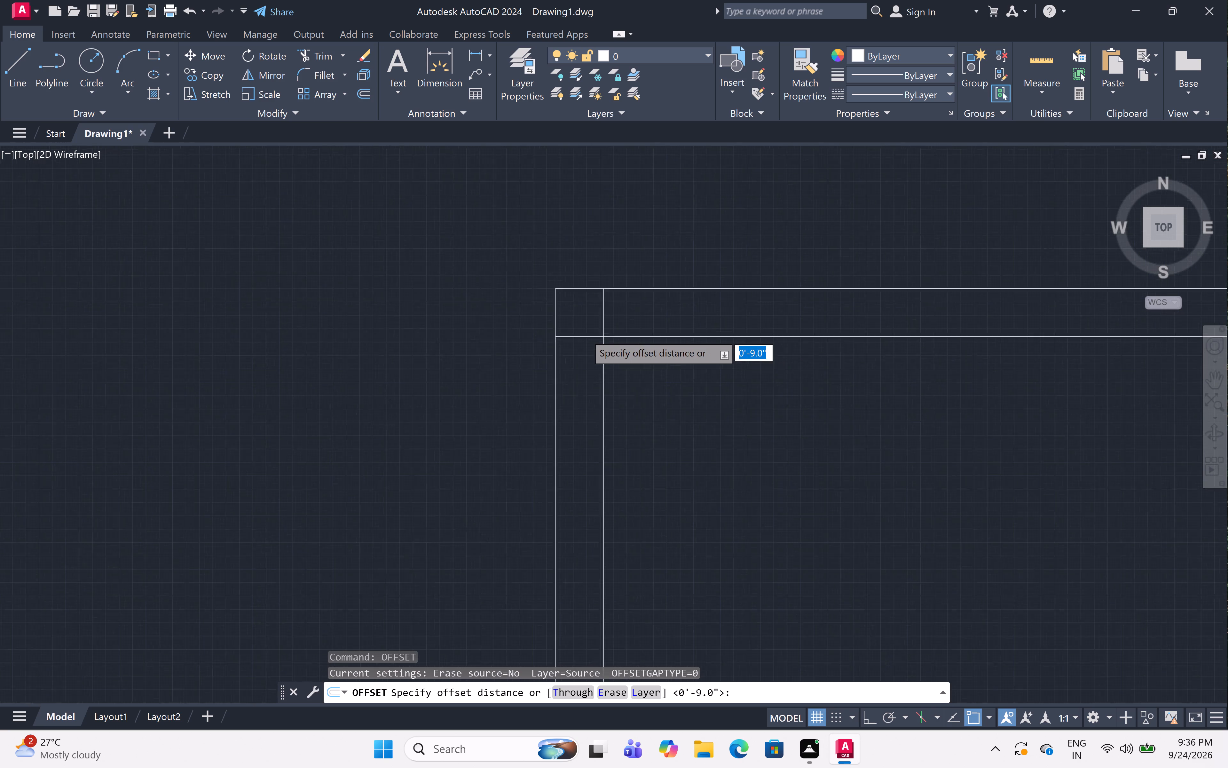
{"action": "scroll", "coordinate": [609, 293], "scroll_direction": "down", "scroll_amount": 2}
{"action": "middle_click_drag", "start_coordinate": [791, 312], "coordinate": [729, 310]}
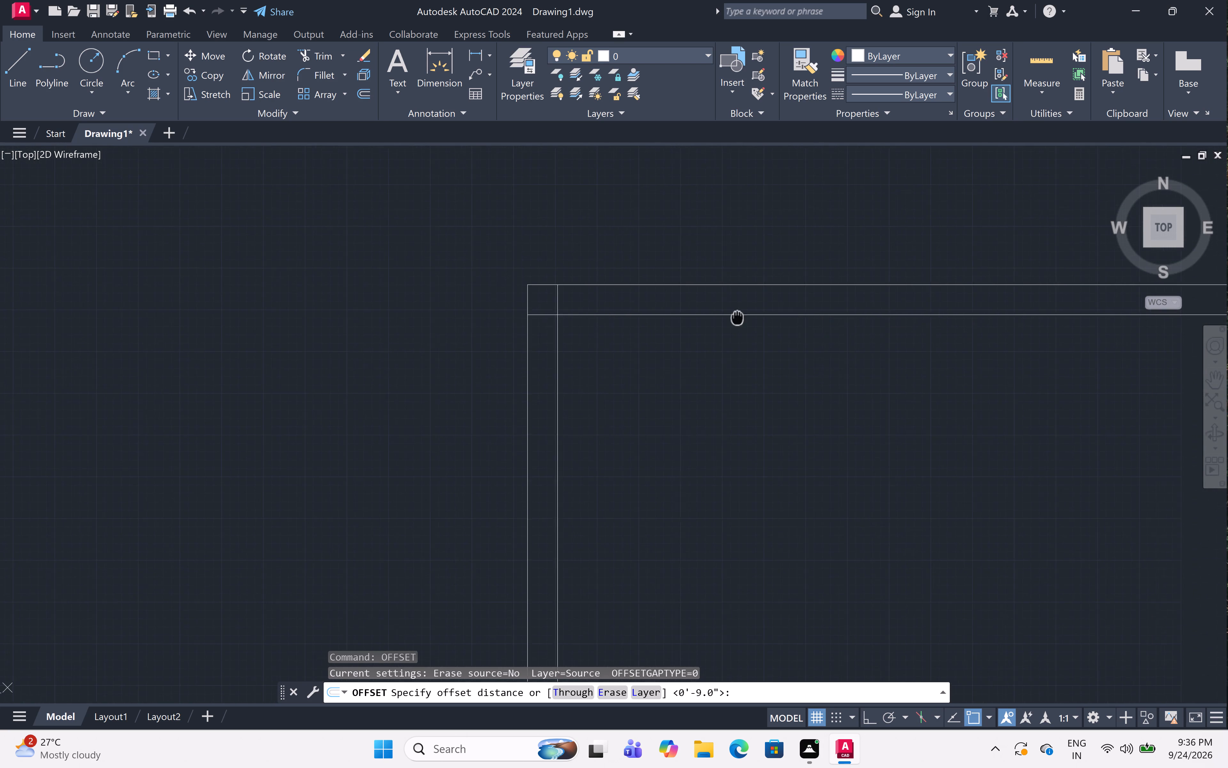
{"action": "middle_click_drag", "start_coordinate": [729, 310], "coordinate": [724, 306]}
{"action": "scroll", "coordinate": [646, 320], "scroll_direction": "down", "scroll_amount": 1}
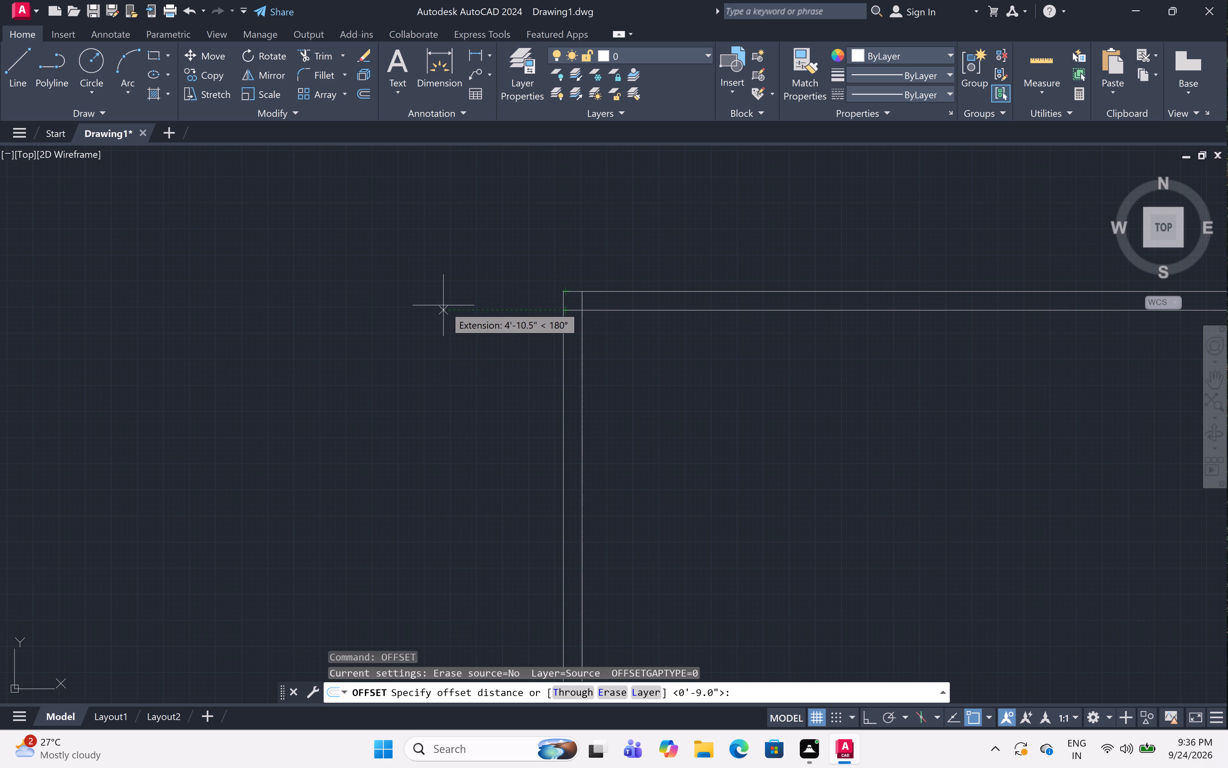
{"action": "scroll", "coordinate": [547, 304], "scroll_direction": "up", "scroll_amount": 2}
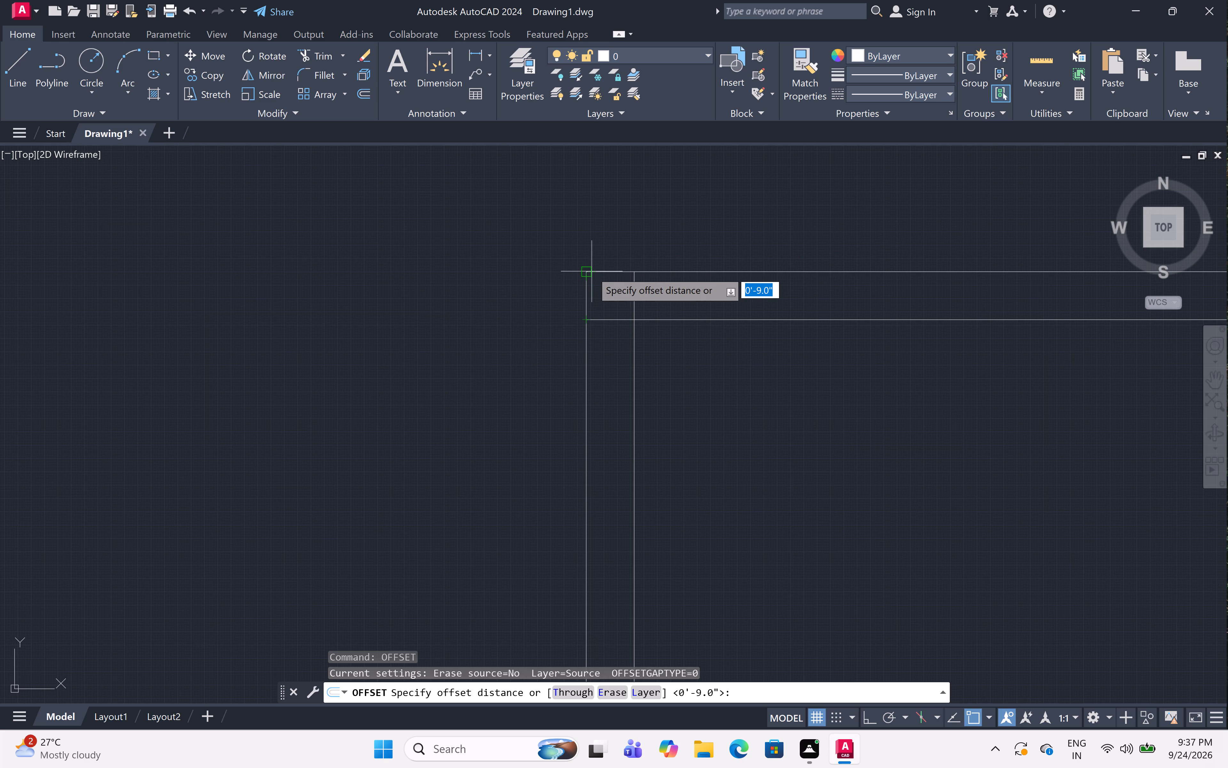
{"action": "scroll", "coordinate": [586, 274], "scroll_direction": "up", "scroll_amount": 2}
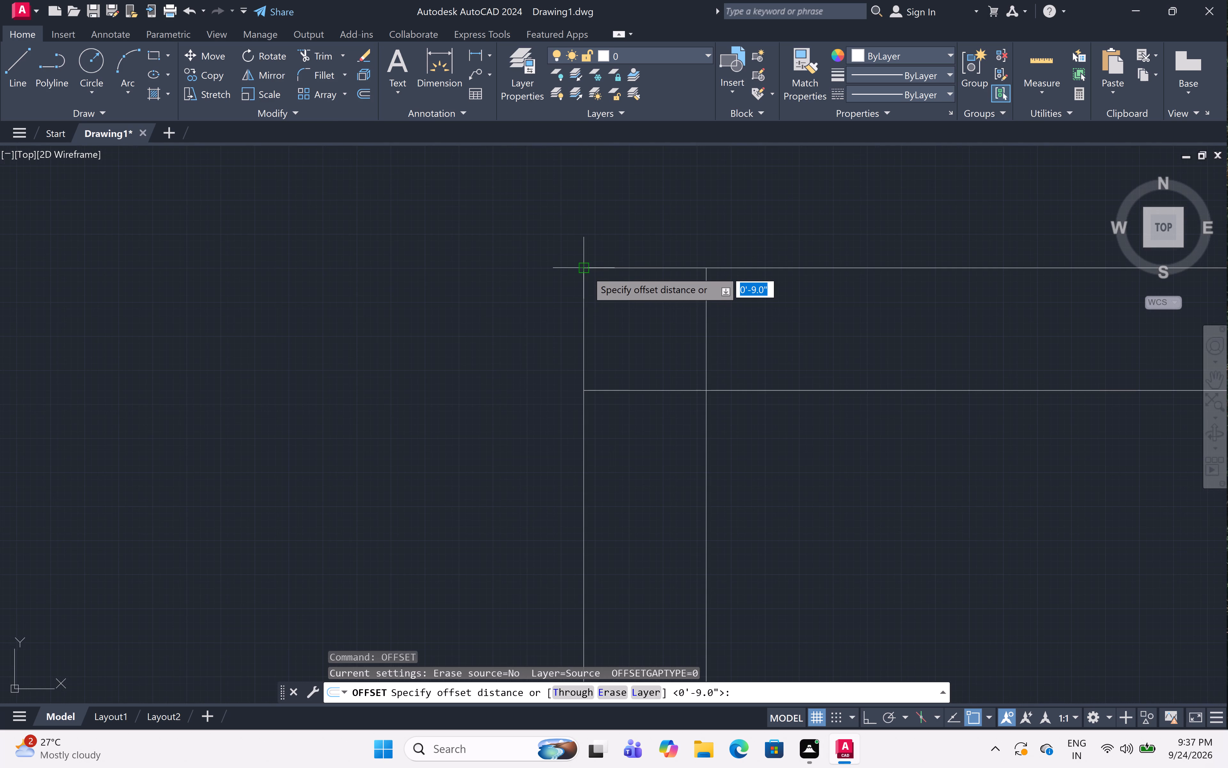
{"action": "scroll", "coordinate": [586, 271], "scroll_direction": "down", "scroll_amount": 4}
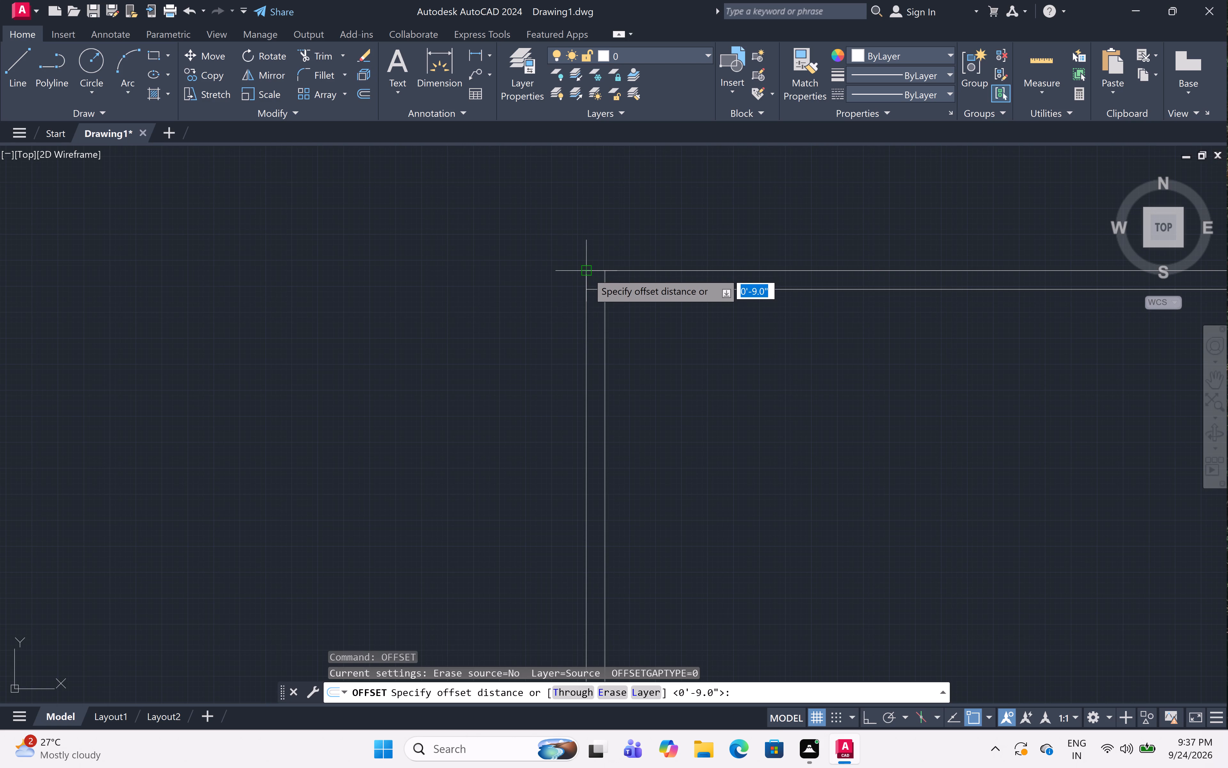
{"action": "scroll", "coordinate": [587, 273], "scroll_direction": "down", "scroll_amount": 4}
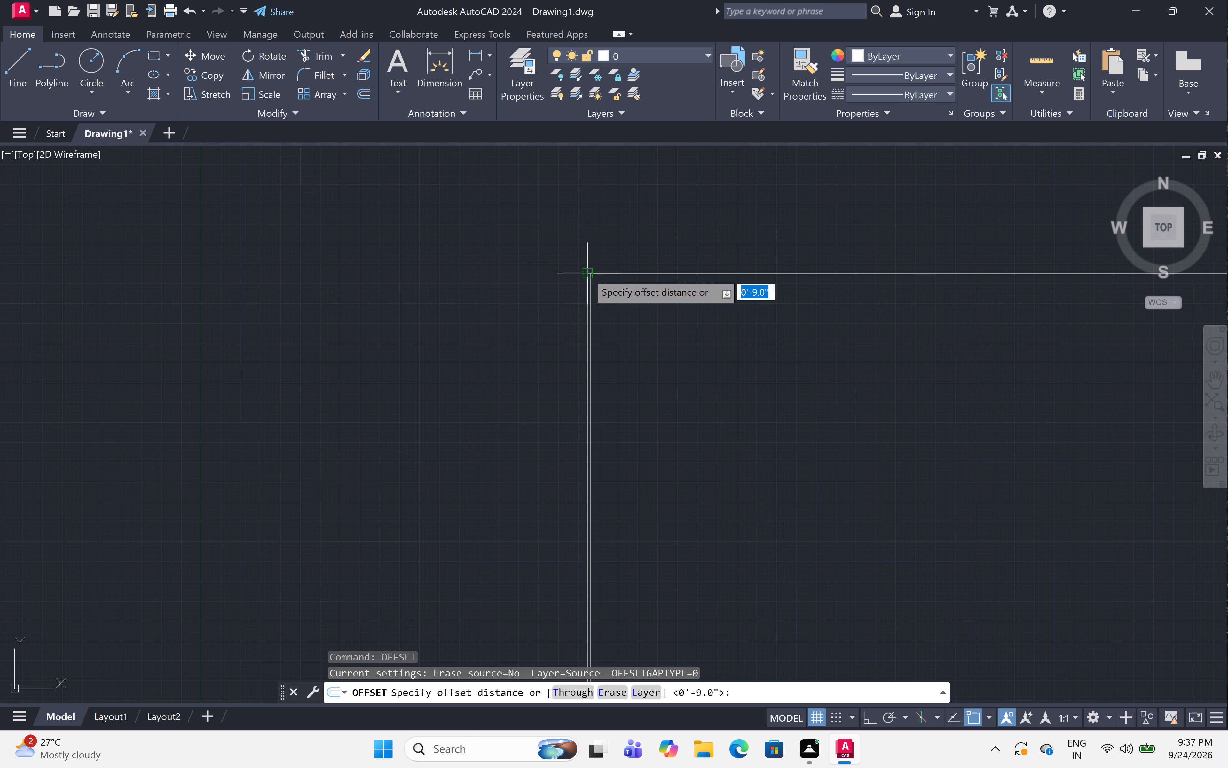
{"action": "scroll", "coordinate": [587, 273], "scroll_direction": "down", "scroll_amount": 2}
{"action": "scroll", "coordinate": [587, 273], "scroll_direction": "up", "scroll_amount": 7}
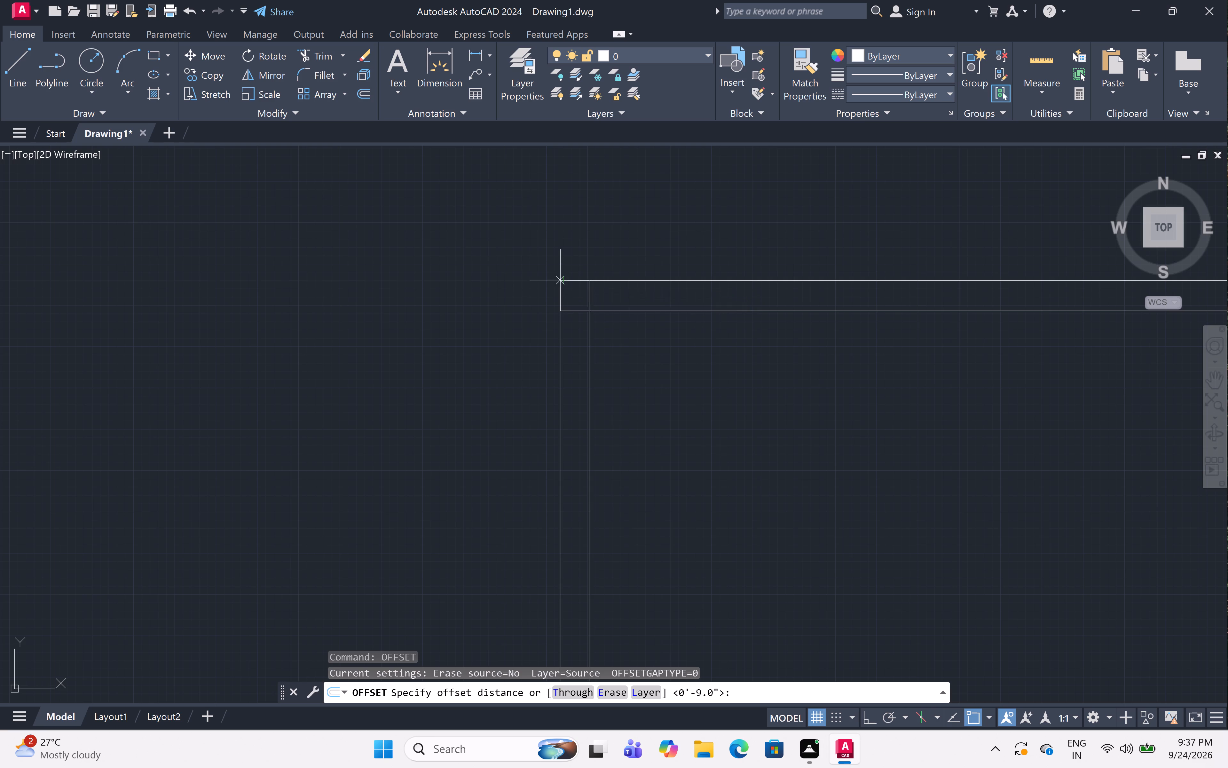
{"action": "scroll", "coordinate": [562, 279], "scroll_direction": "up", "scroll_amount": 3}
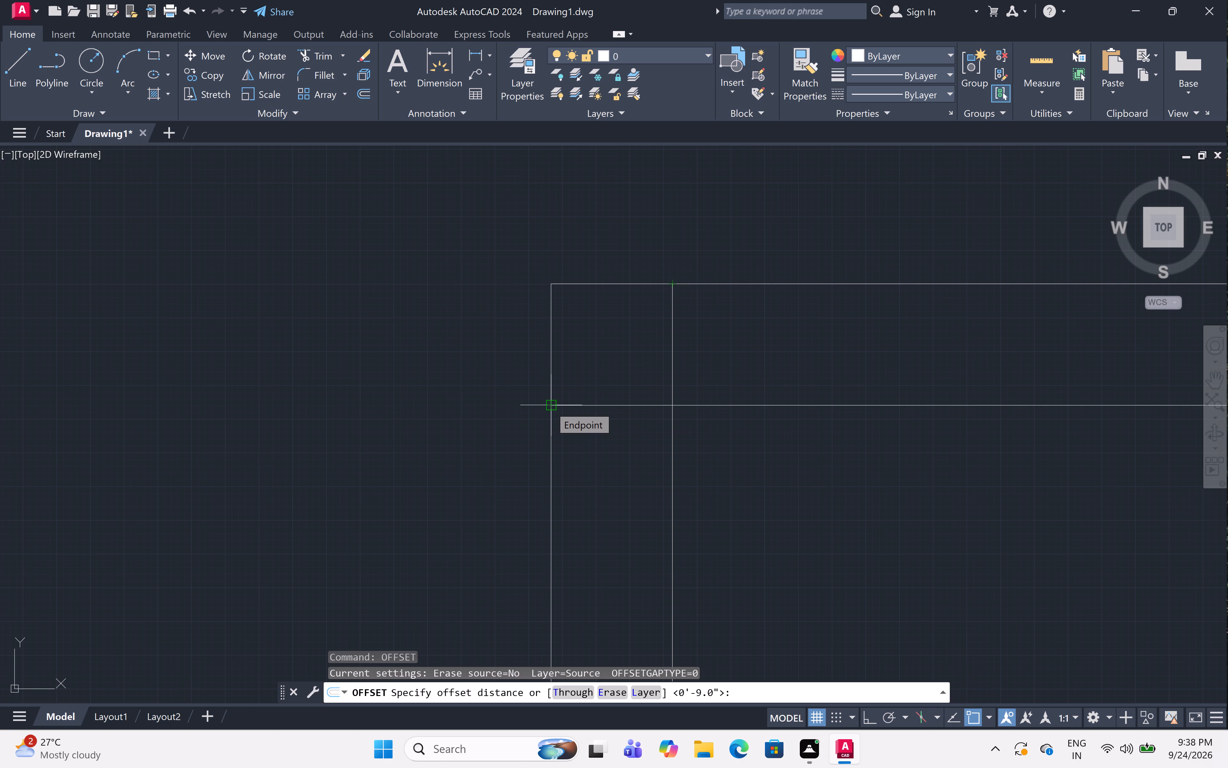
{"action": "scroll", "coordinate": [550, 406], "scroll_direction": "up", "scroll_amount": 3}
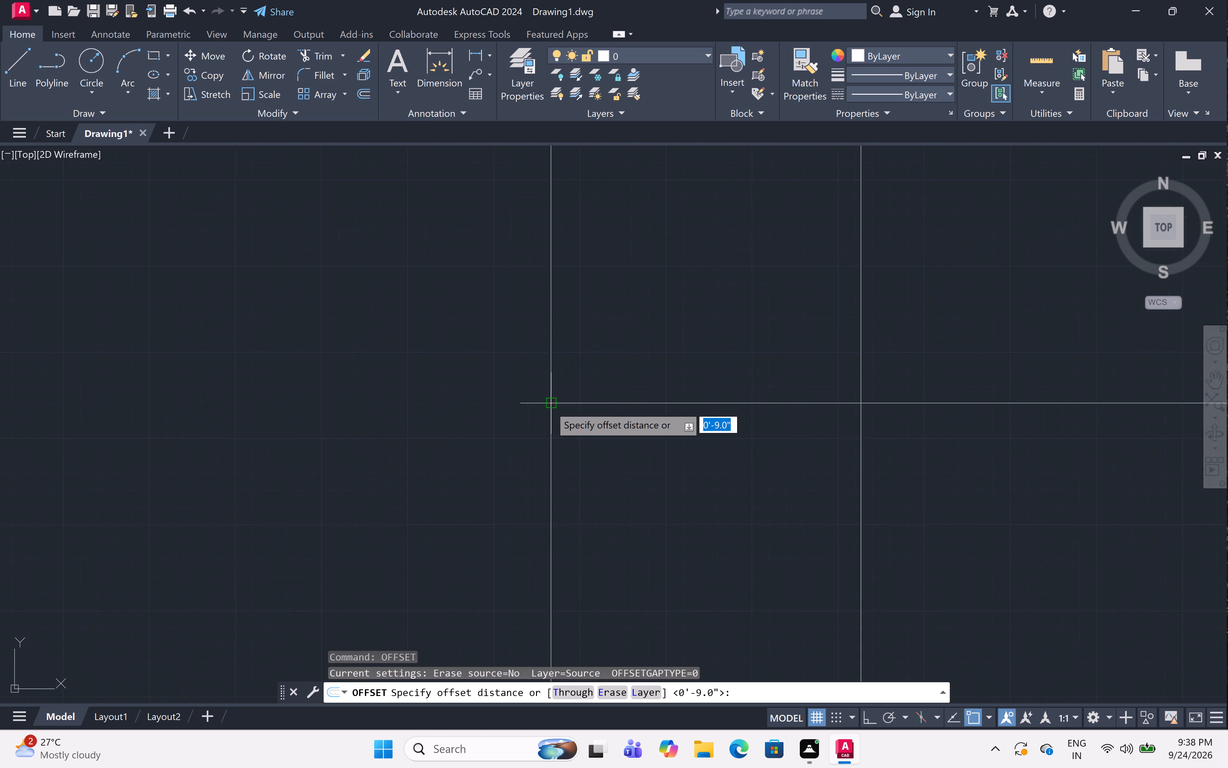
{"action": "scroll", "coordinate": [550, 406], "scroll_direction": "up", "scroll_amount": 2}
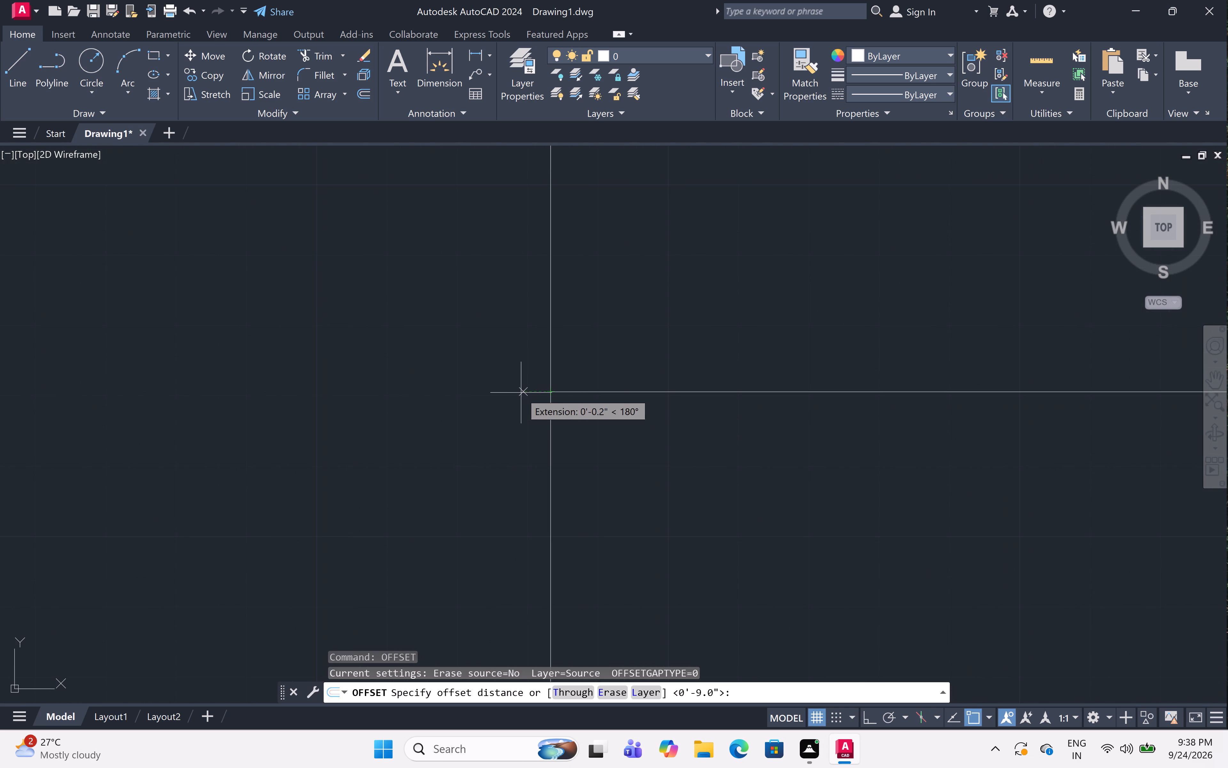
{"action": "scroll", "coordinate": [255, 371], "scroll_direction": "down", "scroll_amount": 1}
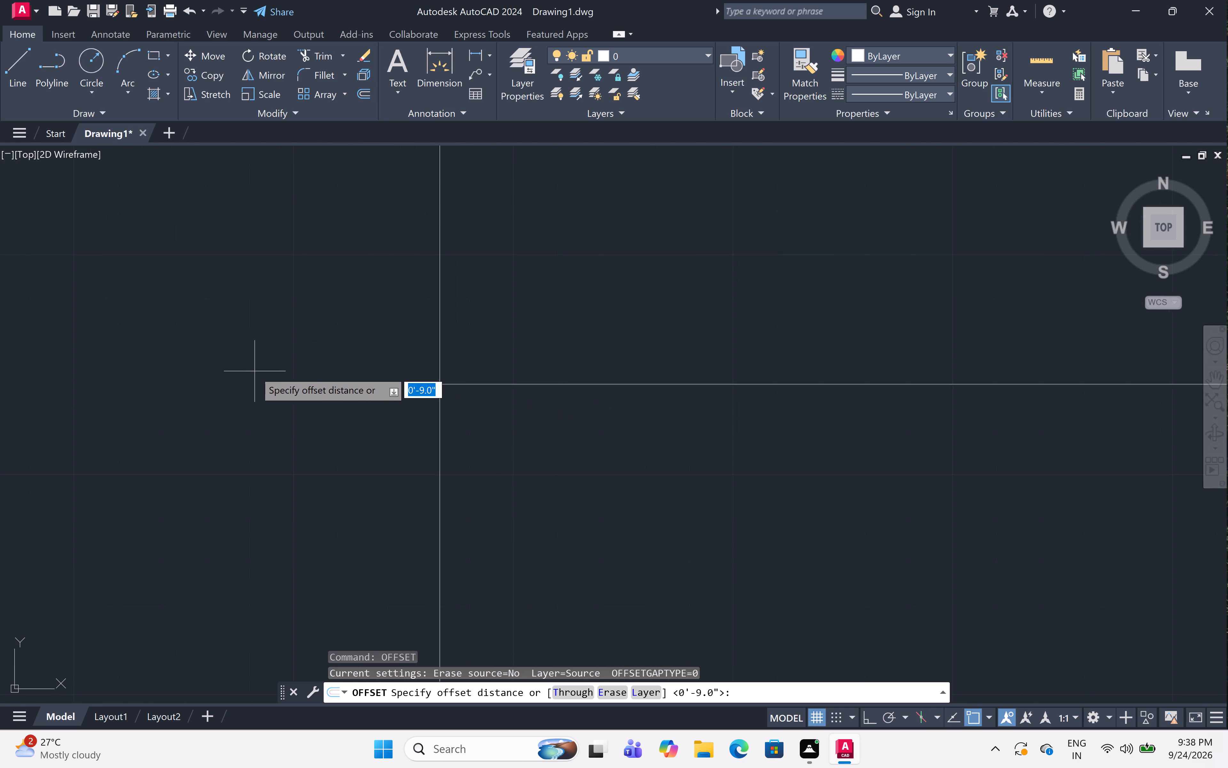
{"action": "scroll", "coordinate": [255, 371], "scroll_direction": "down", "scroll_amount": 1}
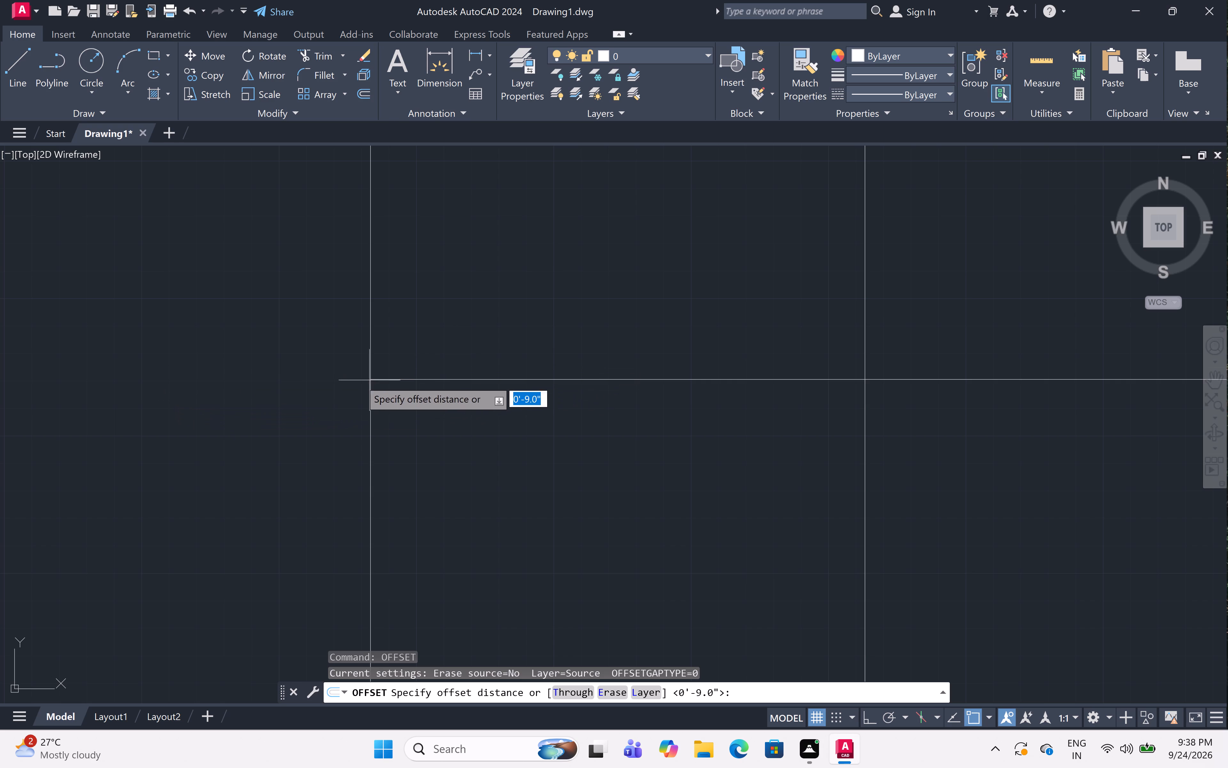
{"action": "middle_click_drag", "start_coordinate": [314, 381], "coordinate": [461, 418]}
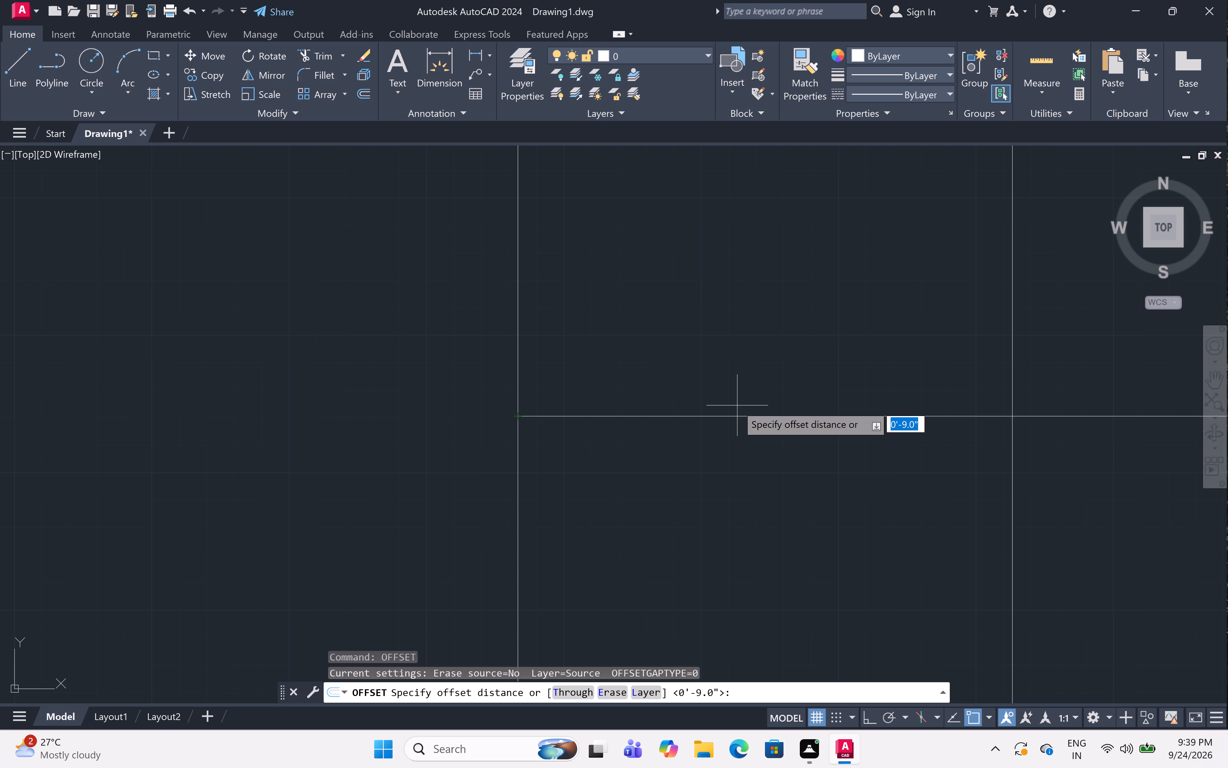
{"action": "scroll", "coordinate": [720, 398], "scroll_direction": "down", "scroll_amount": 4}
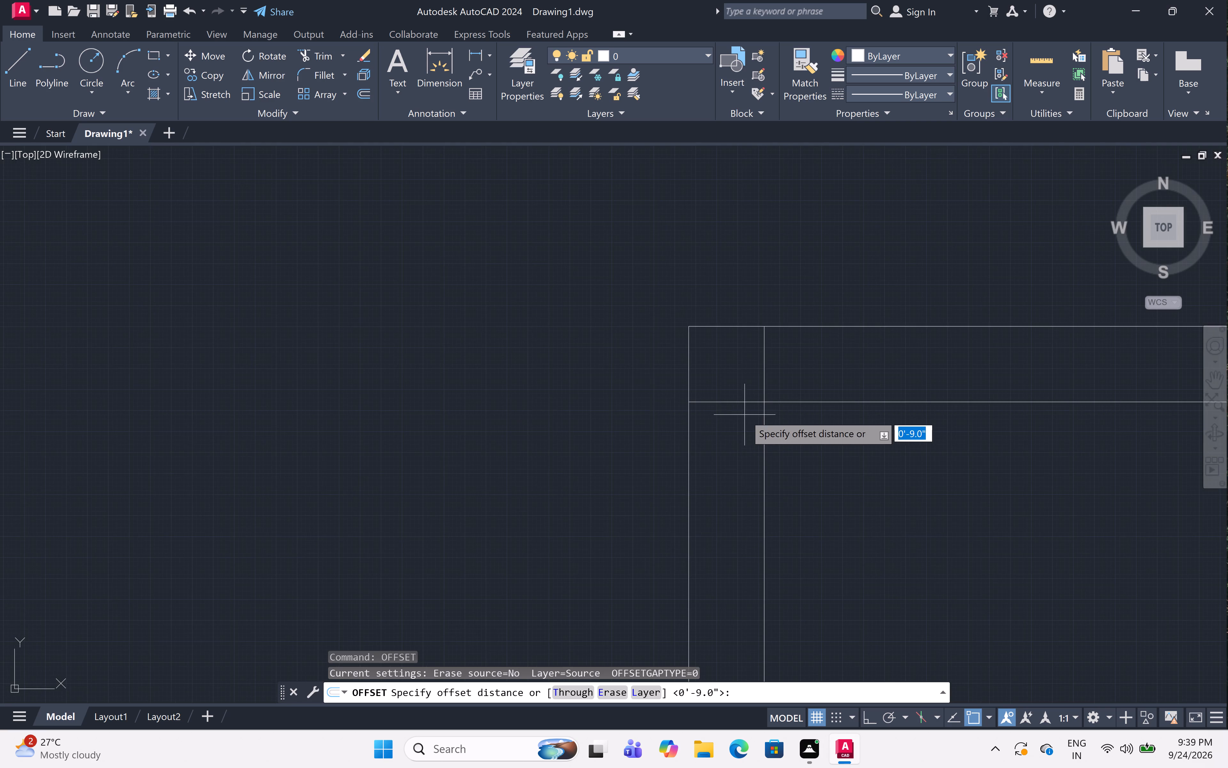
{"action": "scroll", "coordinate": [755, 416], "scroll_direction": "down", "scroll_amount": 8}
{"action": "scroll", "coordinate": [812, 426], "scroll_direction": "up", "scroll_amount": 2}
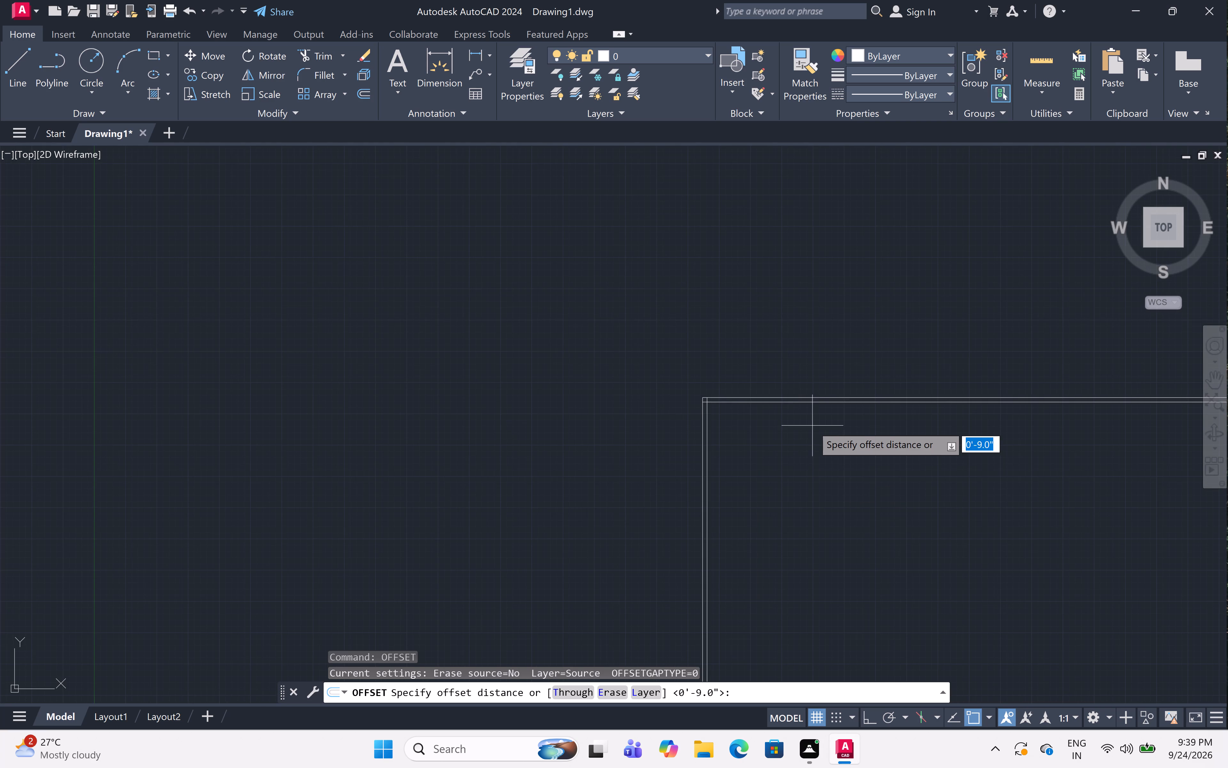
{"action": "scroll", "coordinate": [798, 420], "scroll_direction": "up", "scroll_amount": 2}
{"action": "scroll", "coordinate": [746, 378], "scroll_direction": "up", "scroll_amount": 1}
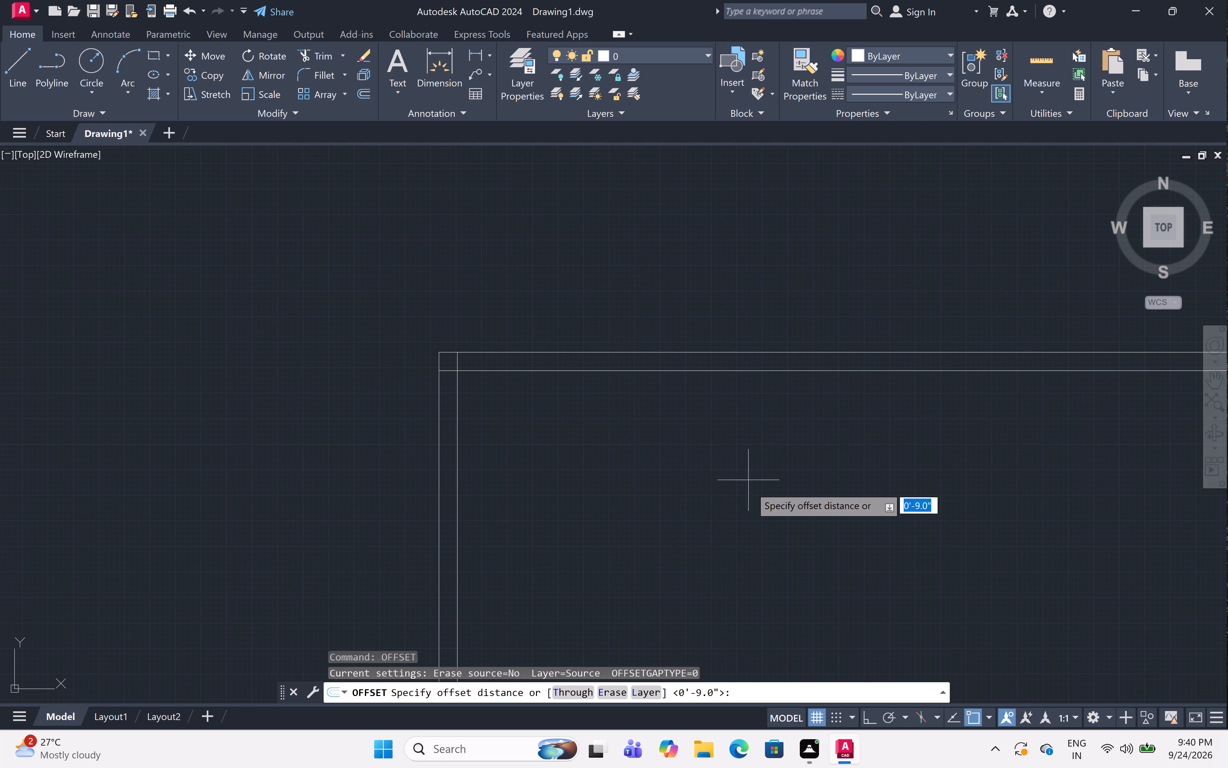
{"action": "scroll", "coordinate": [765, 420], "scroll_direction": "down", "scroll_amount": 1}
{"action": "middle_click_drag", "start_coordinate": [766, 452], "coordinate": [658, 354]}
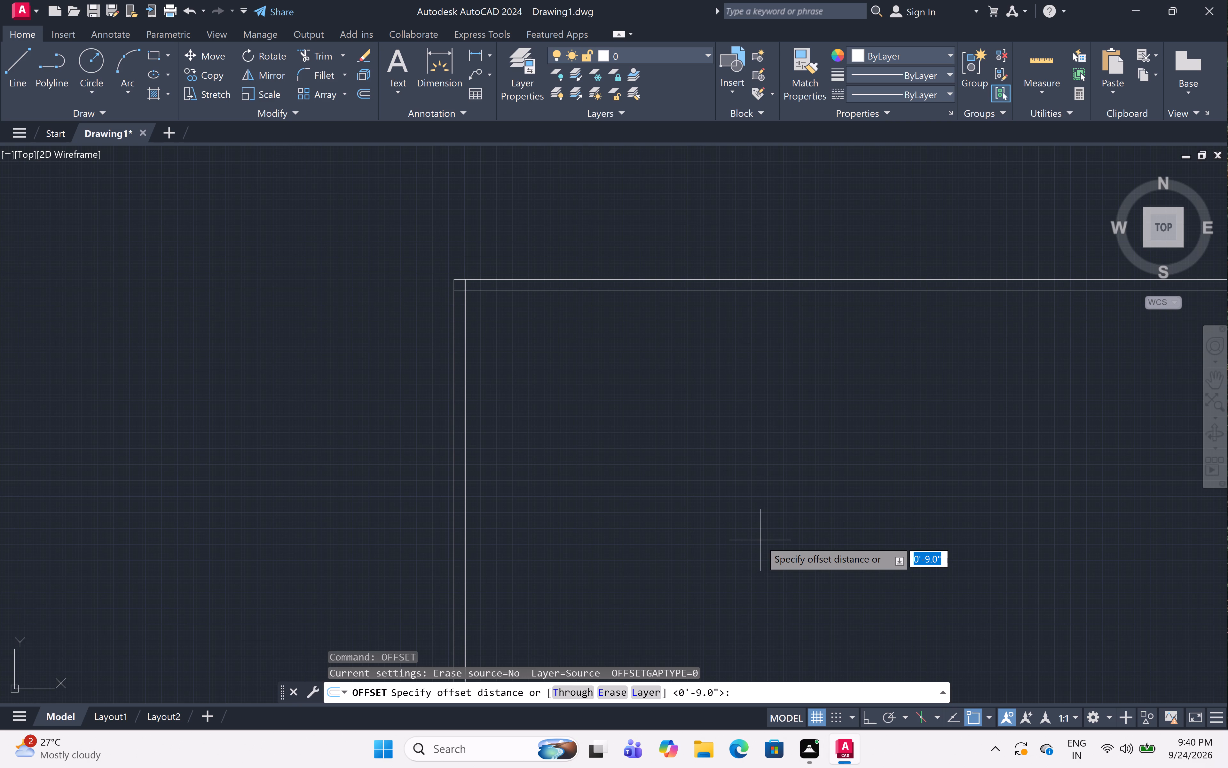
Offset the inner vertical wall line 13' to the right, toward the inside of the plan.
{"action": "type", "text": "13'"}
{"action": "key", "text": "space"}
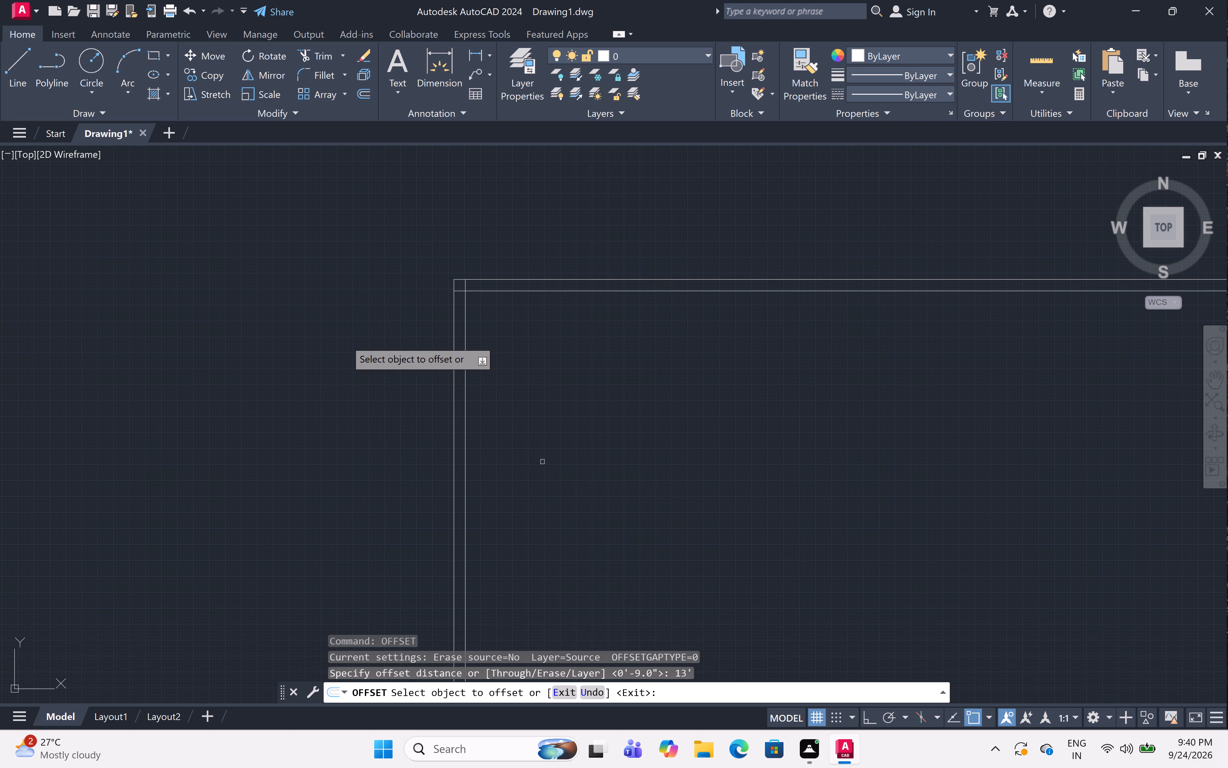
{"action": "double_click", "coordinate": [466, 316]}
{"action": "left_click", "coordinate": [701, 323]}
{"action": "key", "text": "space"}
Offset the inner horizontal wall line 10' downward, toward the inside of the plan.
{"action": "key", "text": "space"}
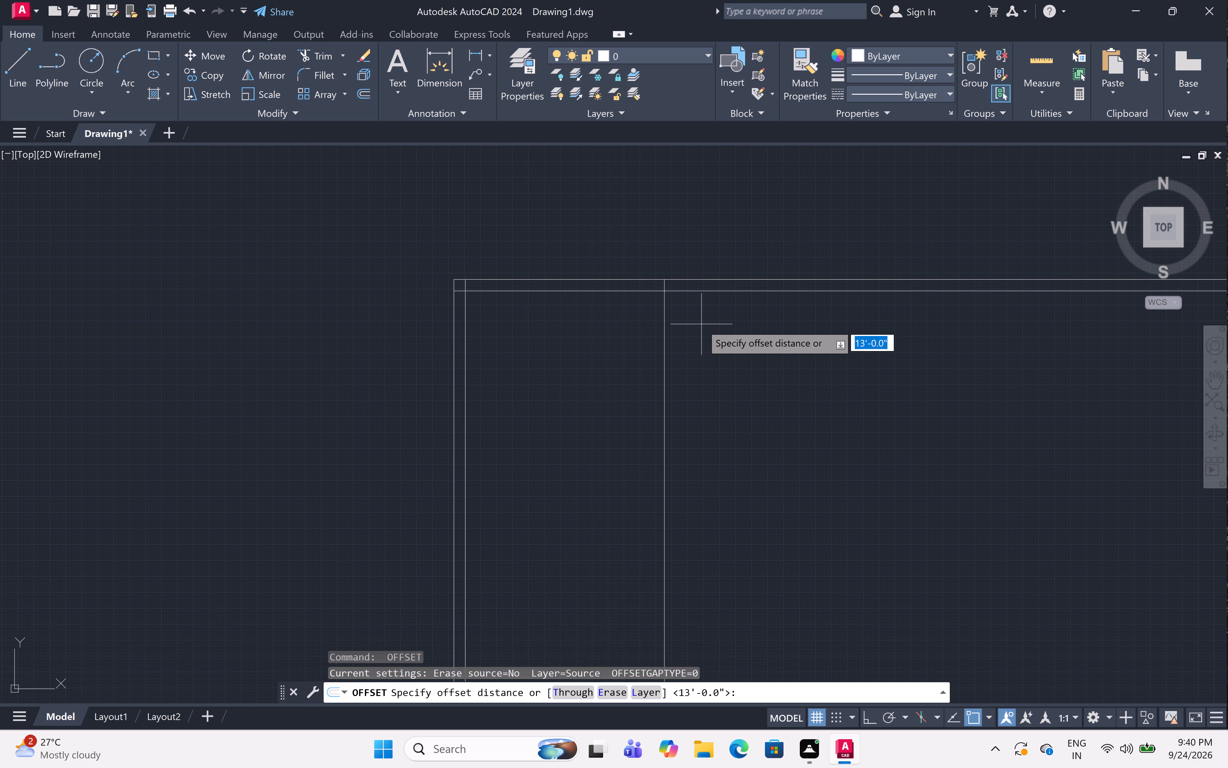
{"action": "type", "text": "10'"}
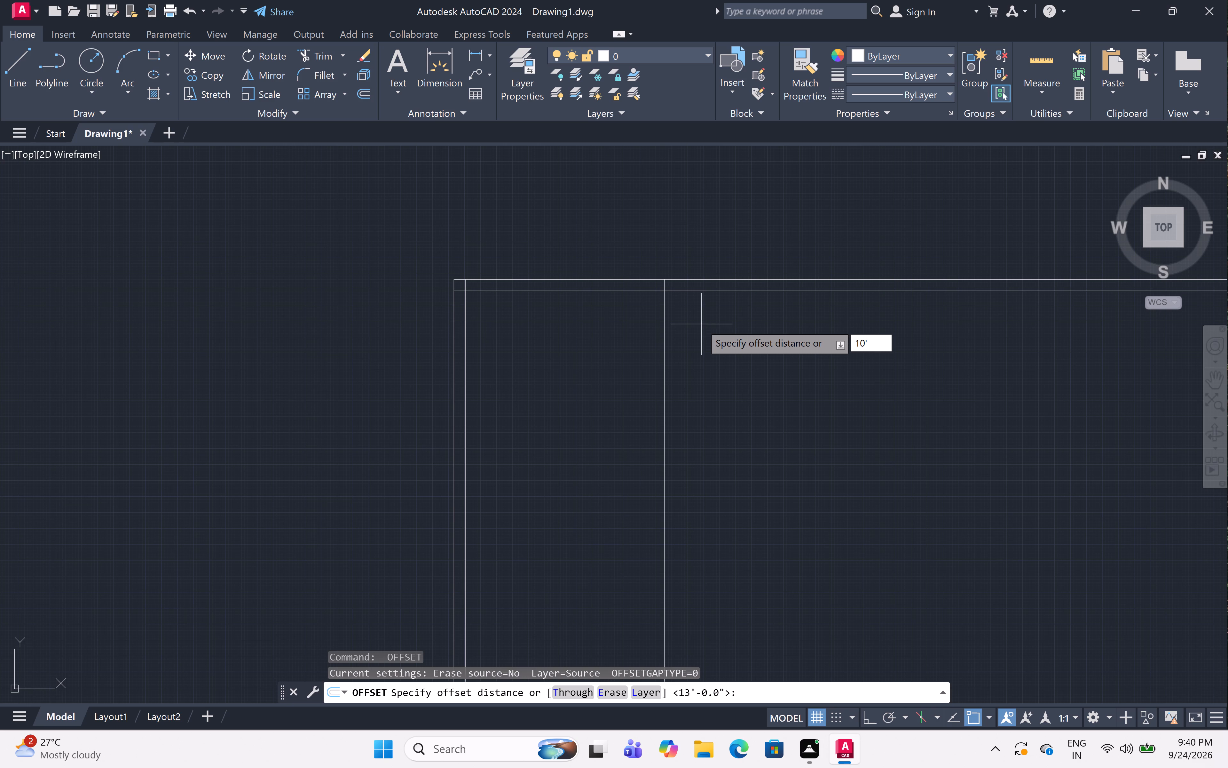
{"action": "key", "text": "space"}
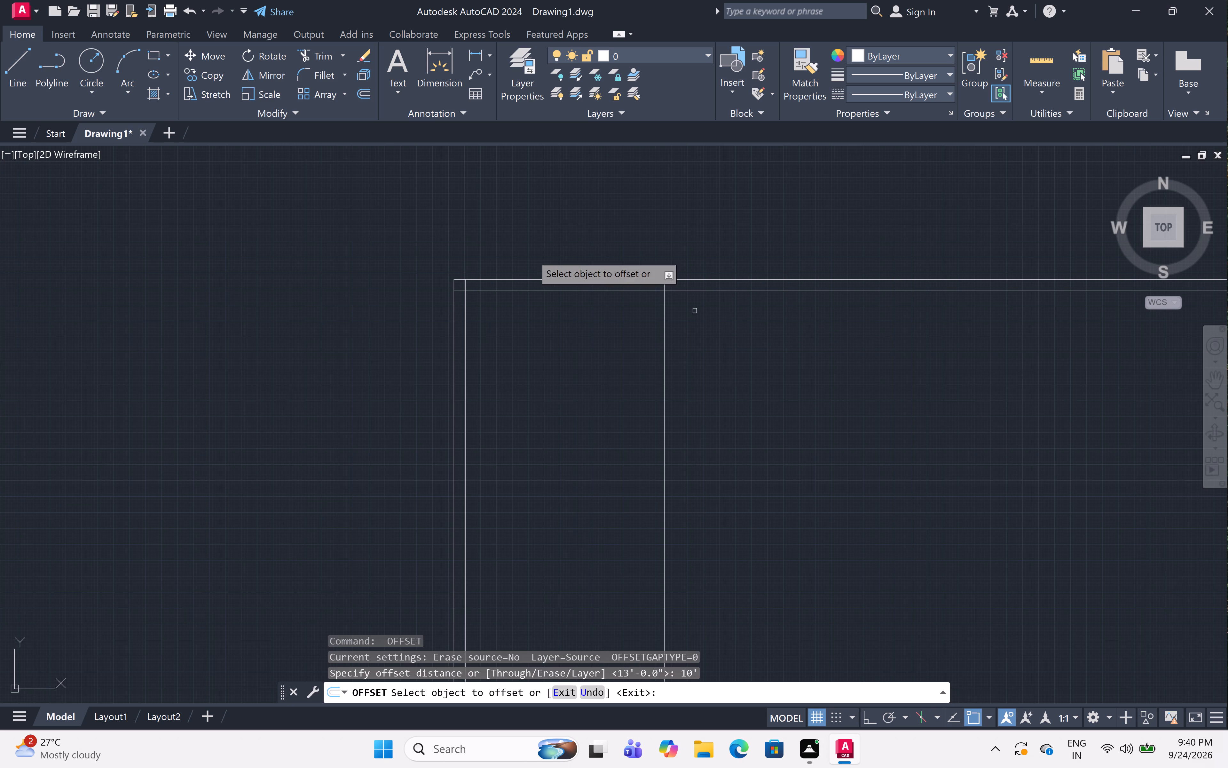
{"action": "left_click", "coordinate": [534, 291]}
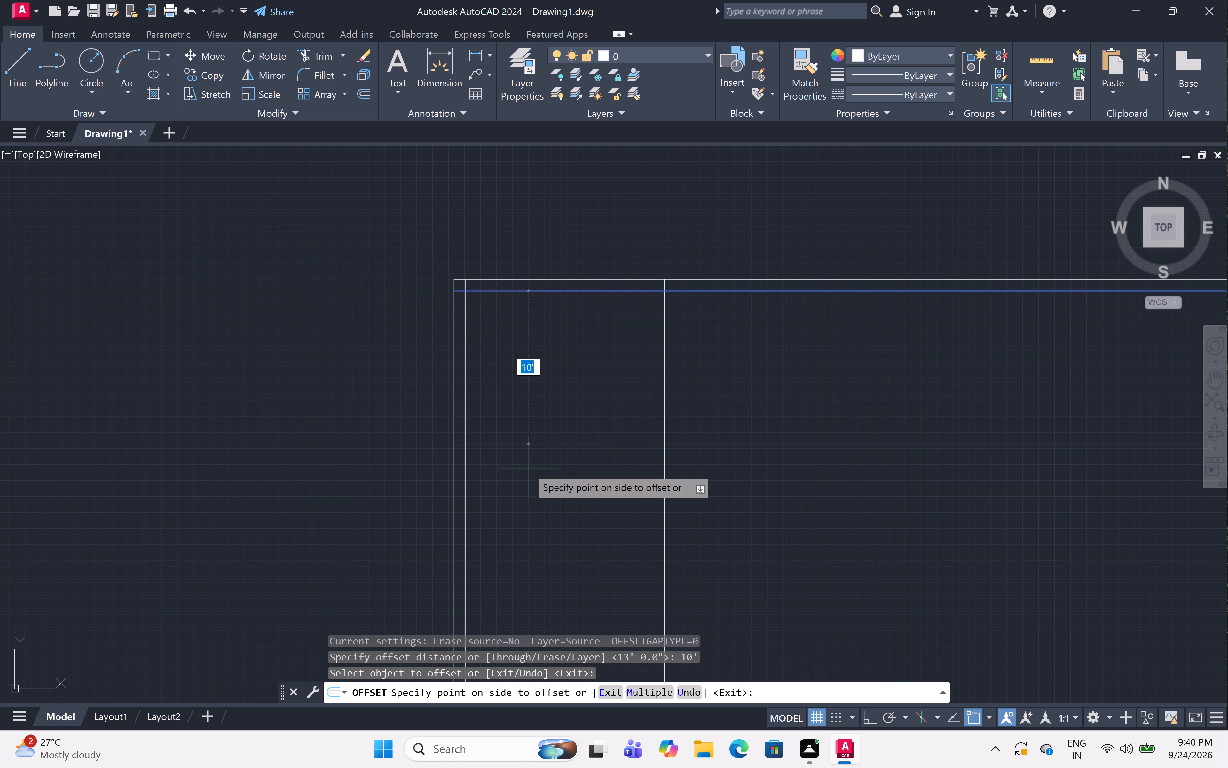
{"action": "double_click", "coordinate": [529, 468]}
{"action": "key", "text": "space"}
Offset the room's lower horizontal line 9" downward to form the second face of that wall.
{"action": "key", "text": "space"}
{"action": "type", "text": "9\""}
{"action": "key", "text": "space"}
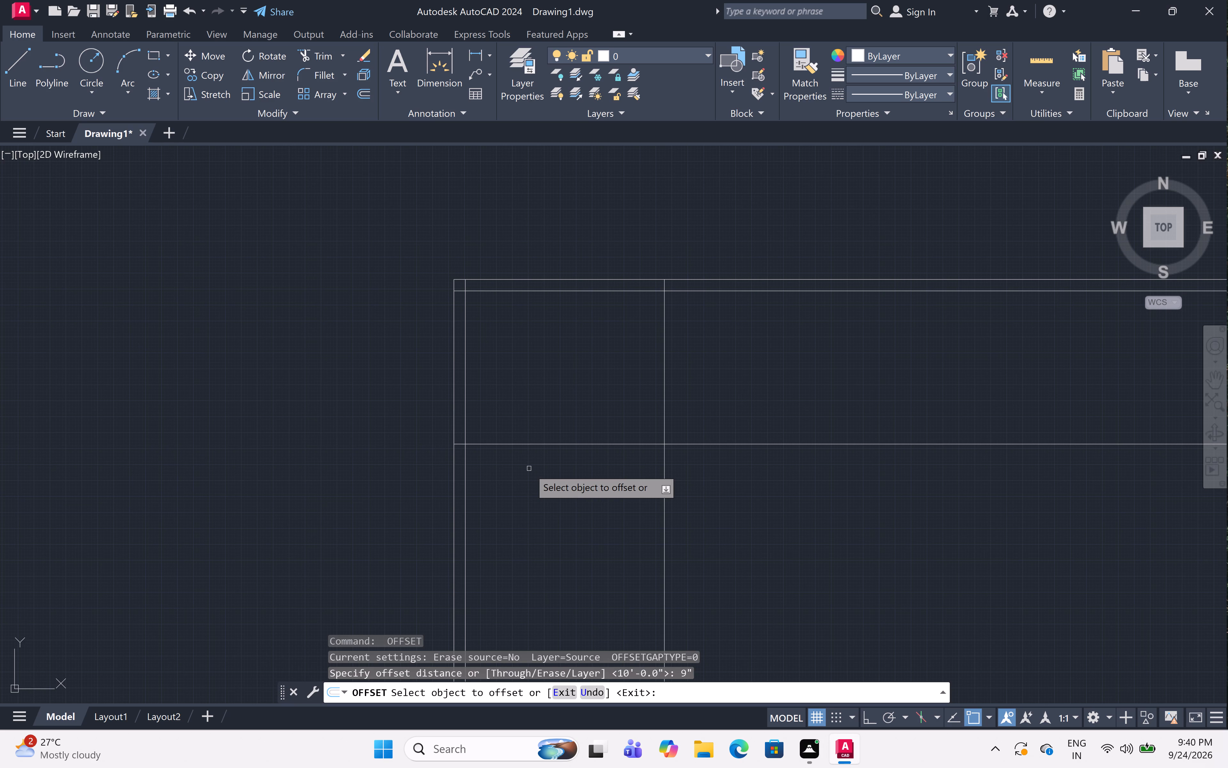
{"action": "double_click", "coordinate": [520, 444]}
{"action": "double_click", "coordinate": [525, 494]}
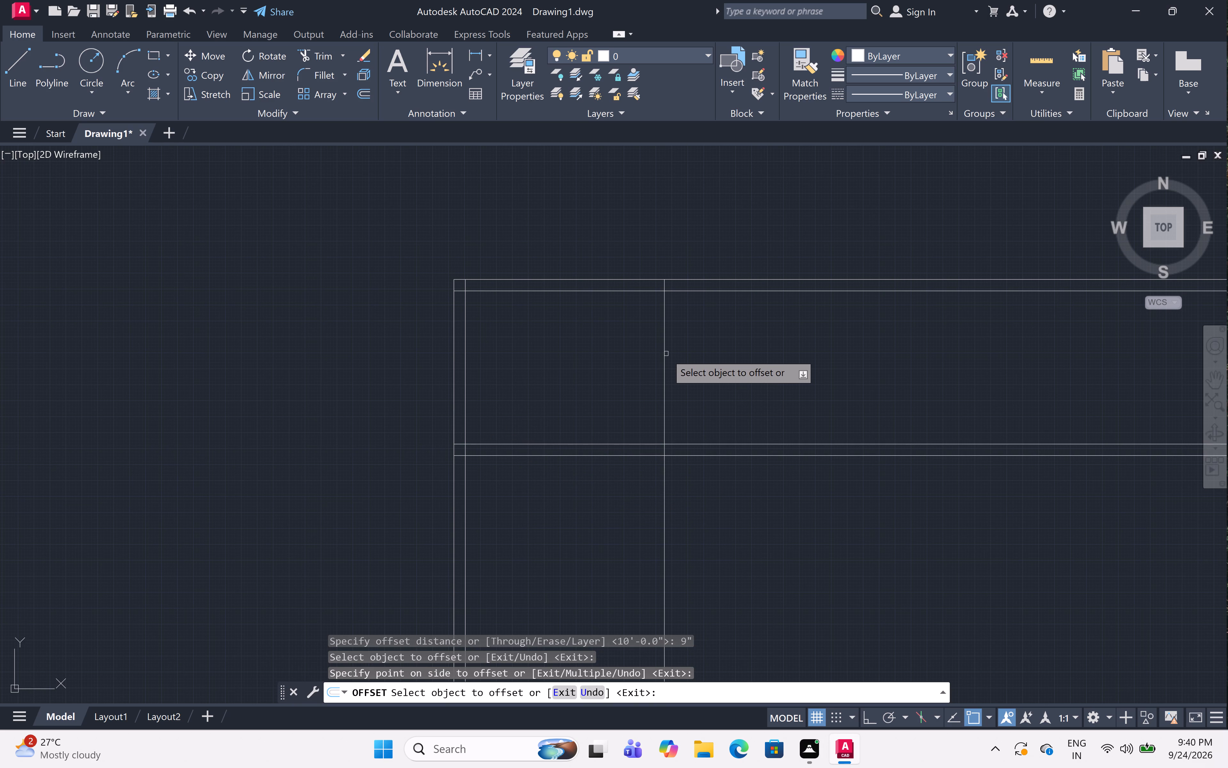
Offset the room's right vertical line 9" to the right to form the second face of that wall.
{"action": "double_click", "coordinate": [665, 353]}
{"action": "double_click", "coordinate": [745, 354]}
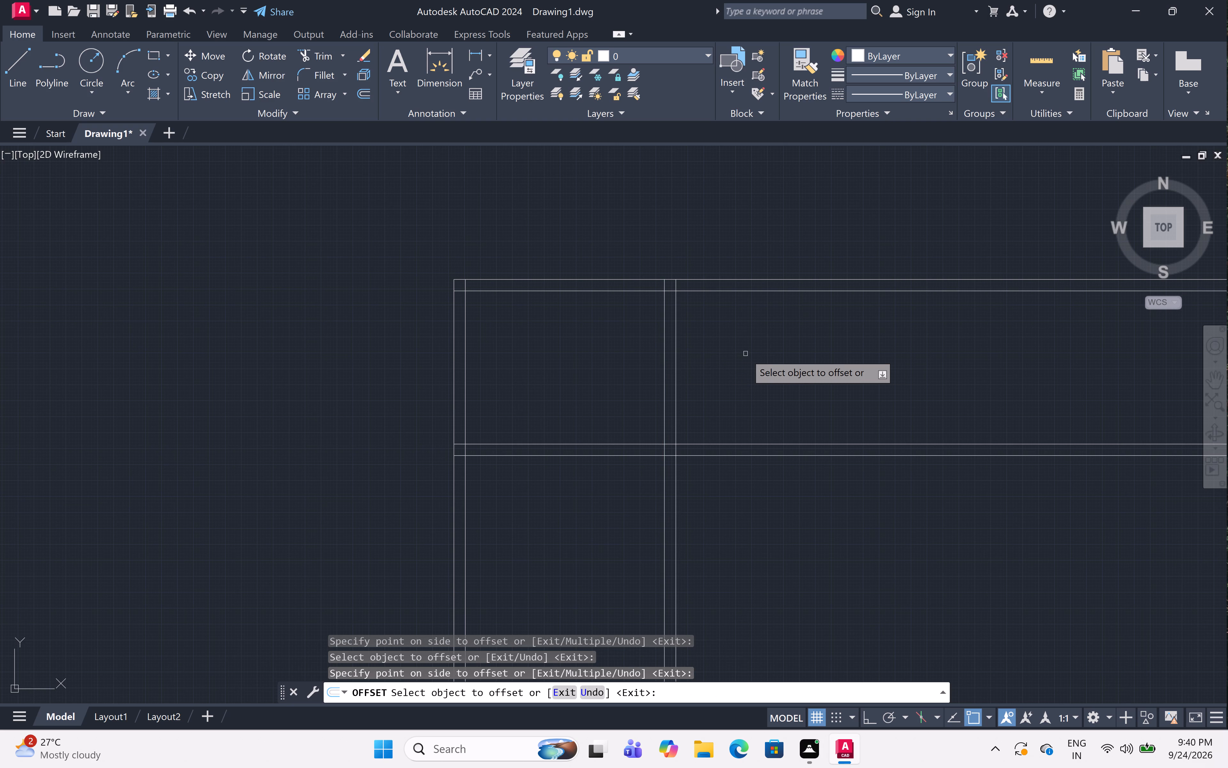
{"action": "key", "text": "Escape"}
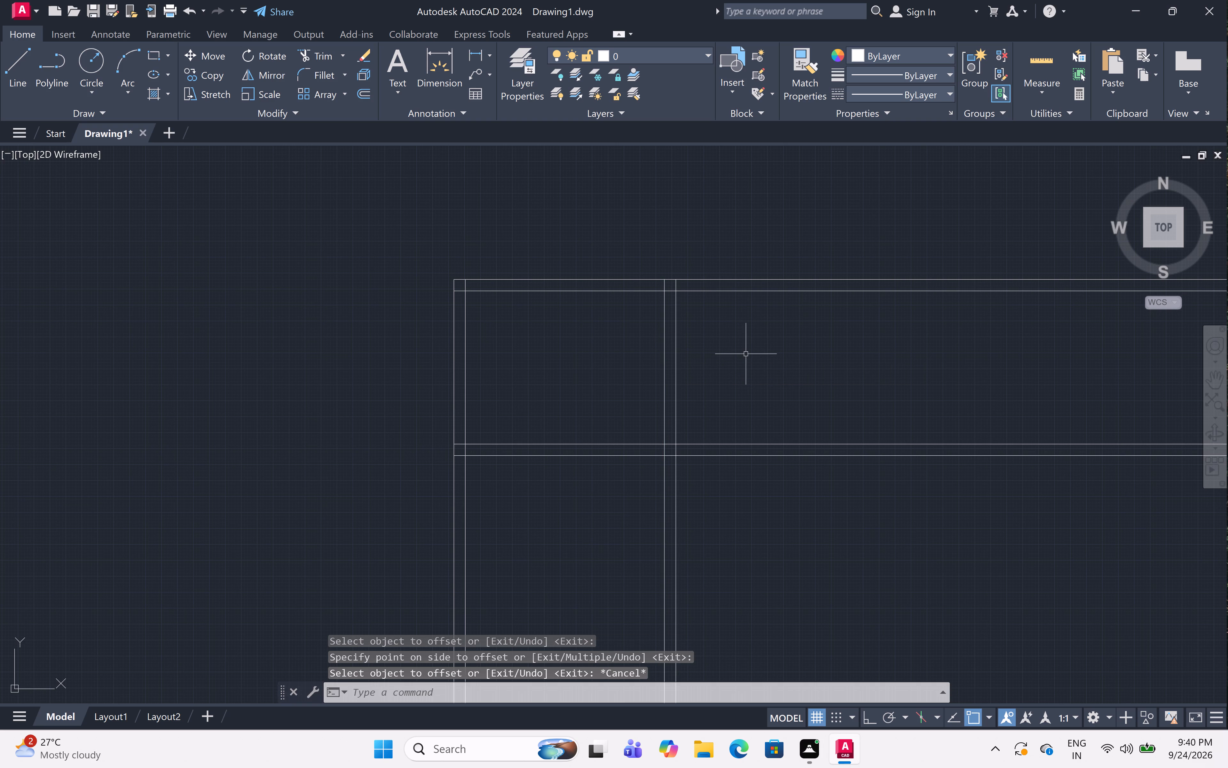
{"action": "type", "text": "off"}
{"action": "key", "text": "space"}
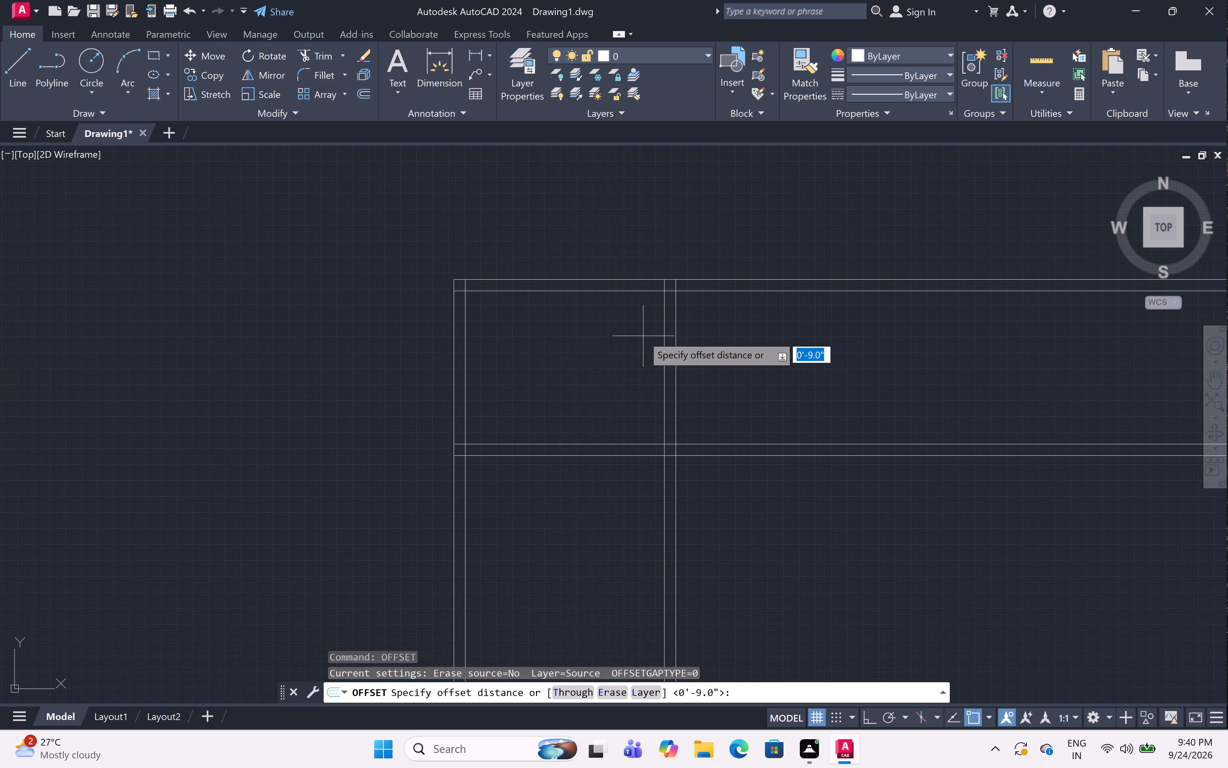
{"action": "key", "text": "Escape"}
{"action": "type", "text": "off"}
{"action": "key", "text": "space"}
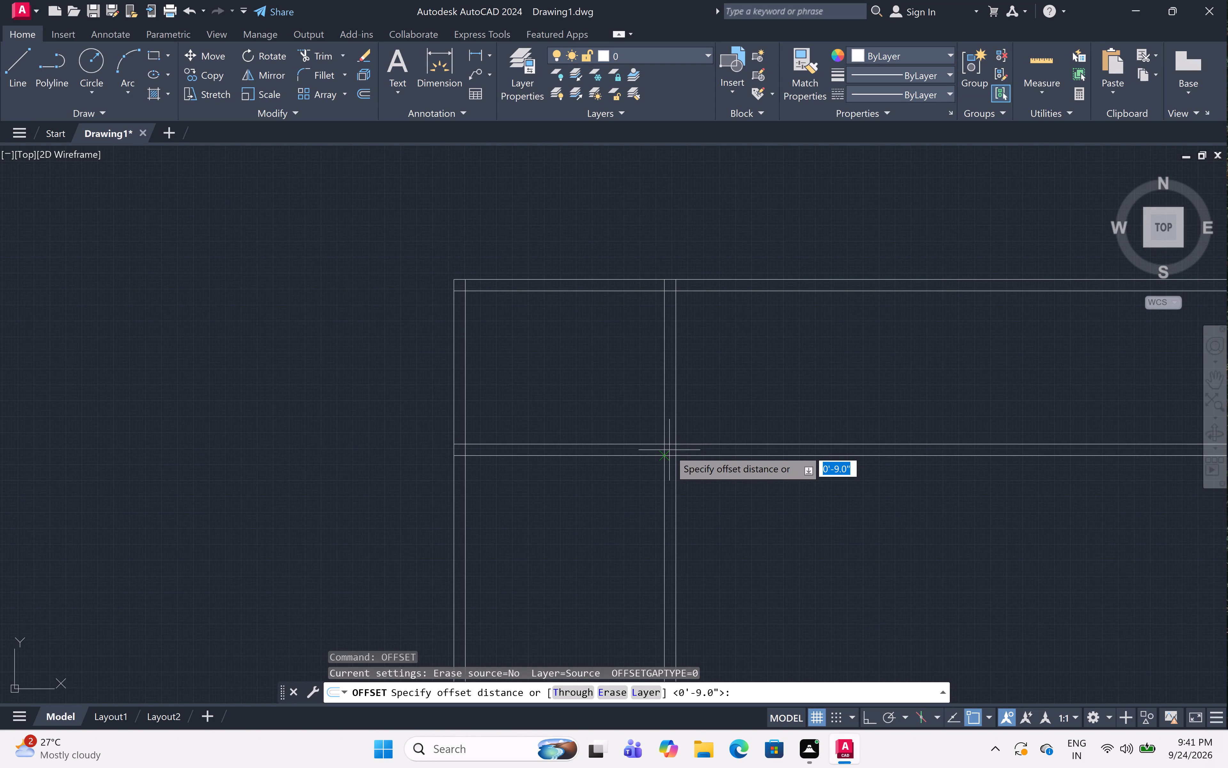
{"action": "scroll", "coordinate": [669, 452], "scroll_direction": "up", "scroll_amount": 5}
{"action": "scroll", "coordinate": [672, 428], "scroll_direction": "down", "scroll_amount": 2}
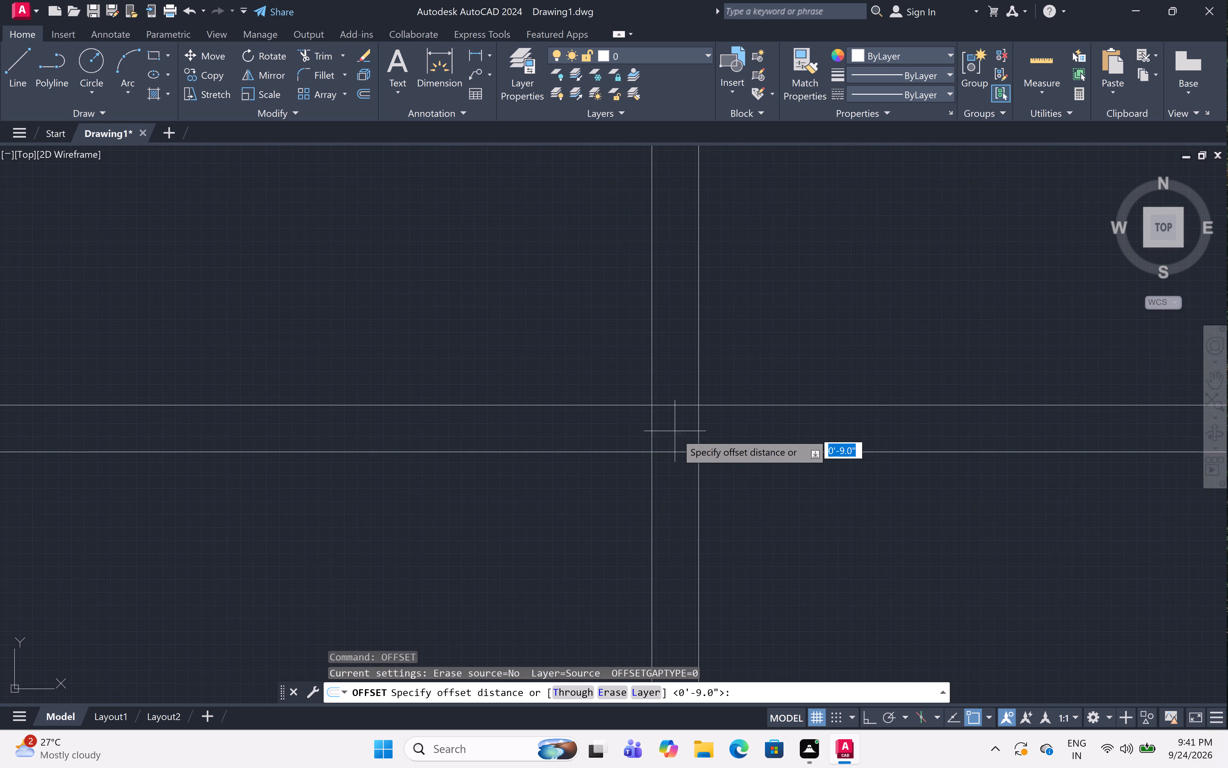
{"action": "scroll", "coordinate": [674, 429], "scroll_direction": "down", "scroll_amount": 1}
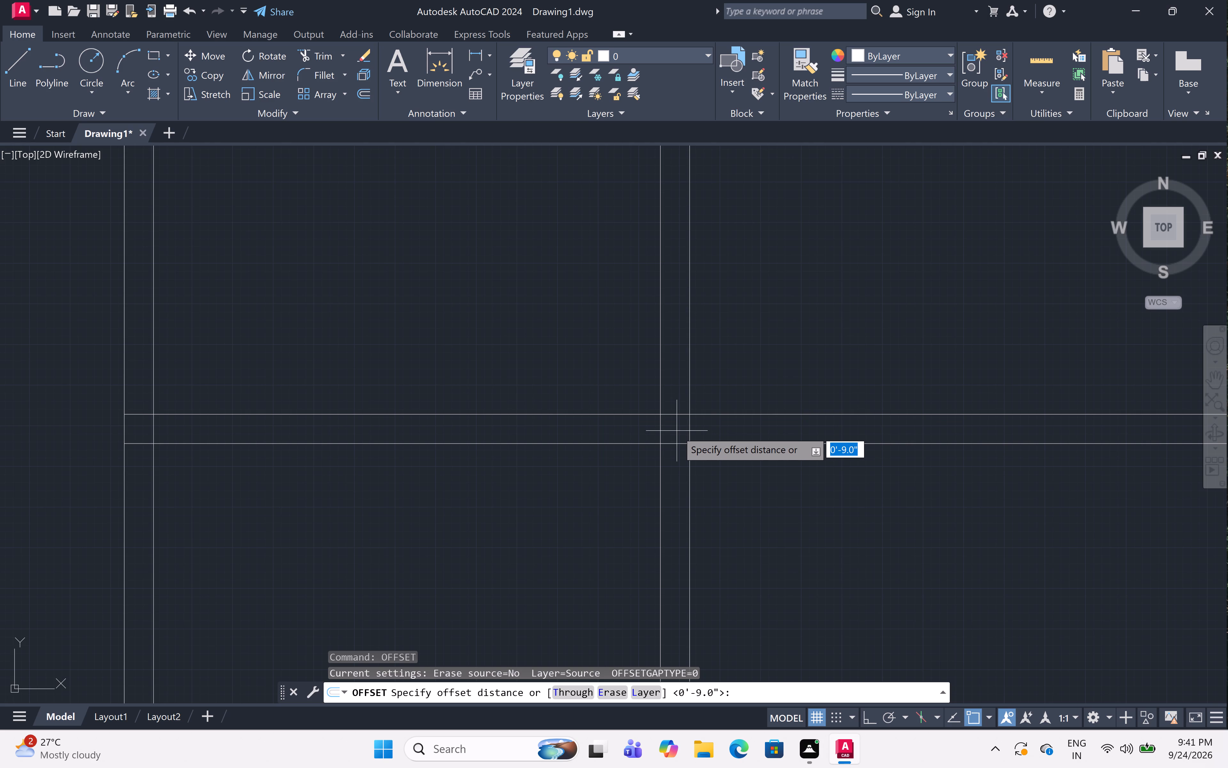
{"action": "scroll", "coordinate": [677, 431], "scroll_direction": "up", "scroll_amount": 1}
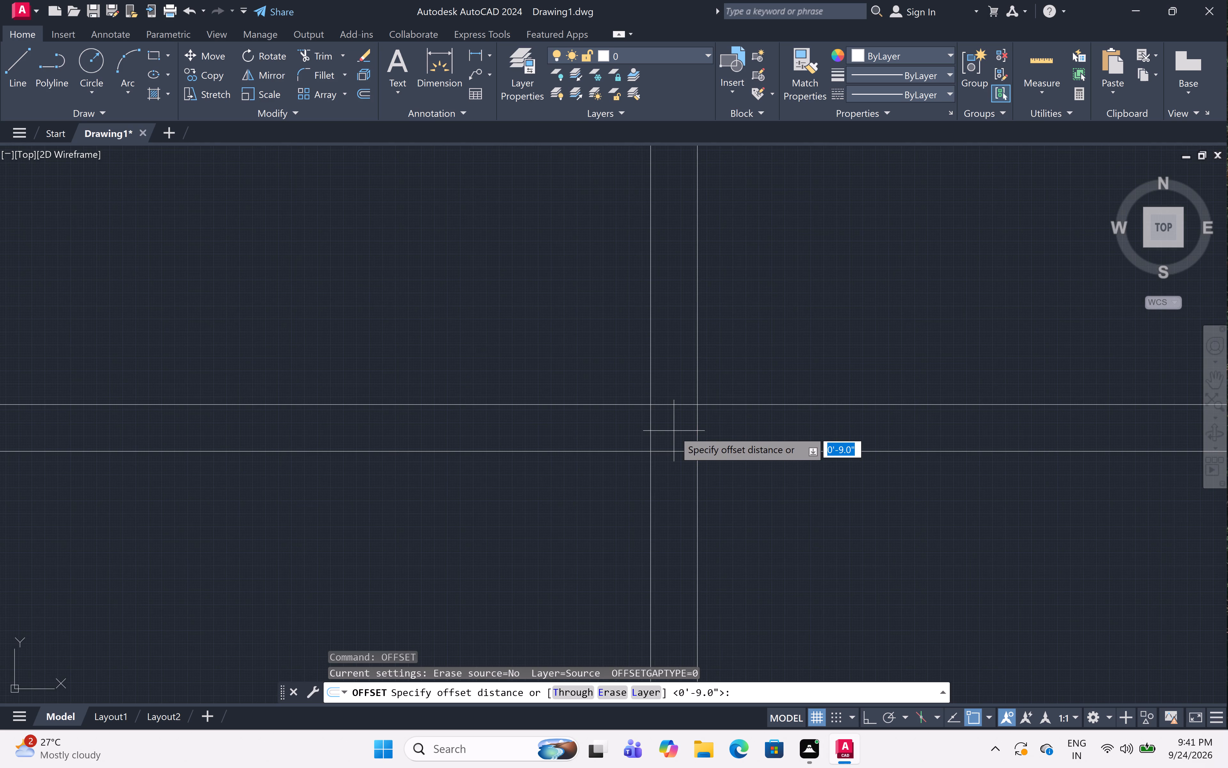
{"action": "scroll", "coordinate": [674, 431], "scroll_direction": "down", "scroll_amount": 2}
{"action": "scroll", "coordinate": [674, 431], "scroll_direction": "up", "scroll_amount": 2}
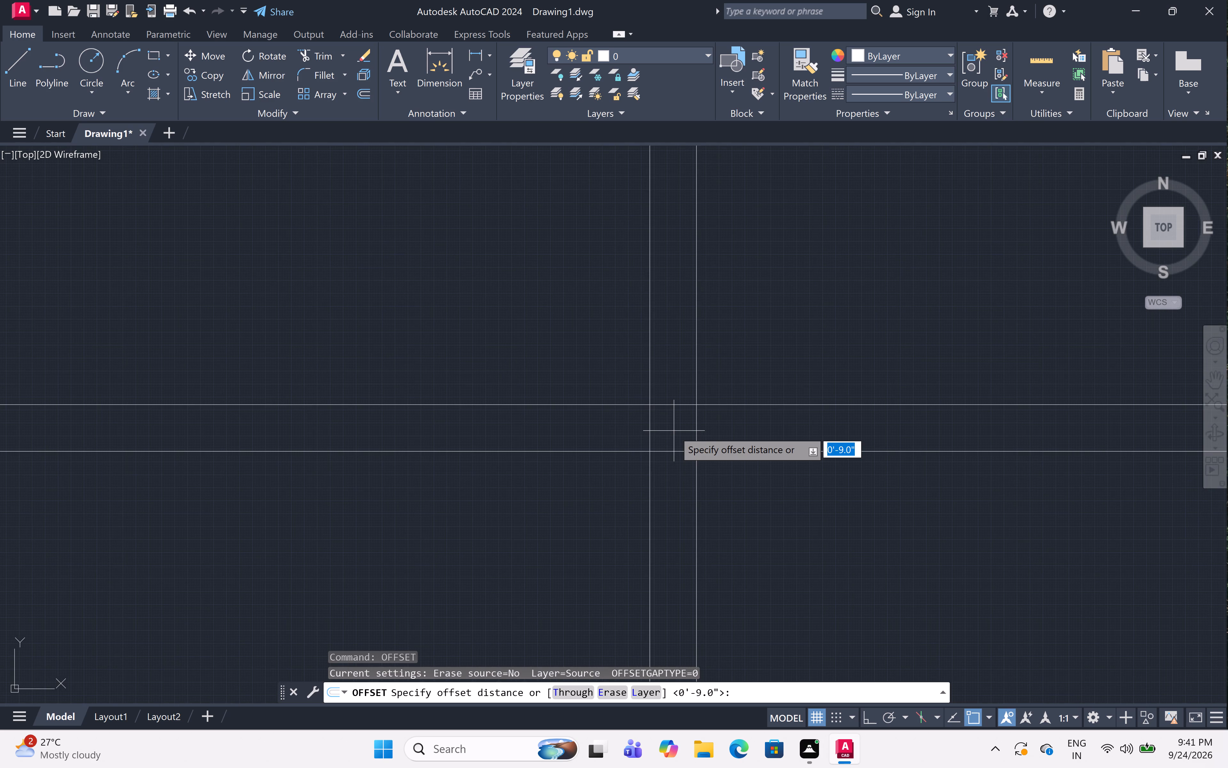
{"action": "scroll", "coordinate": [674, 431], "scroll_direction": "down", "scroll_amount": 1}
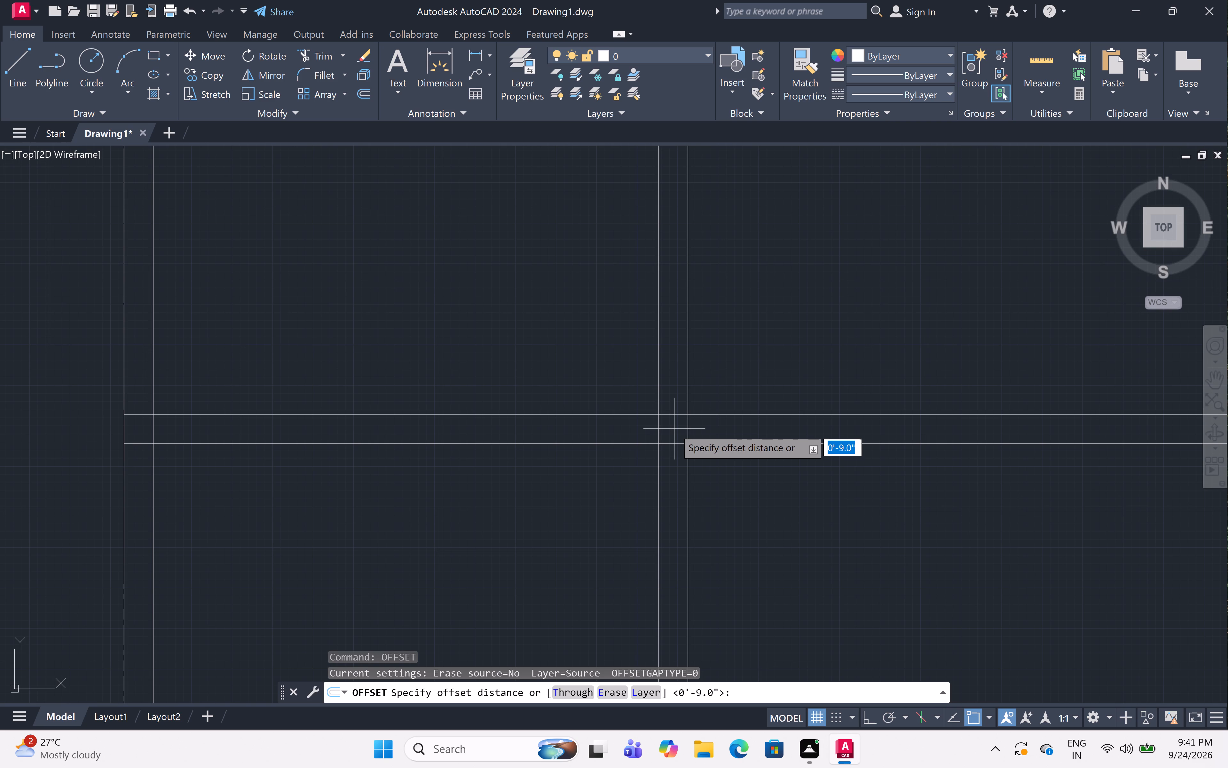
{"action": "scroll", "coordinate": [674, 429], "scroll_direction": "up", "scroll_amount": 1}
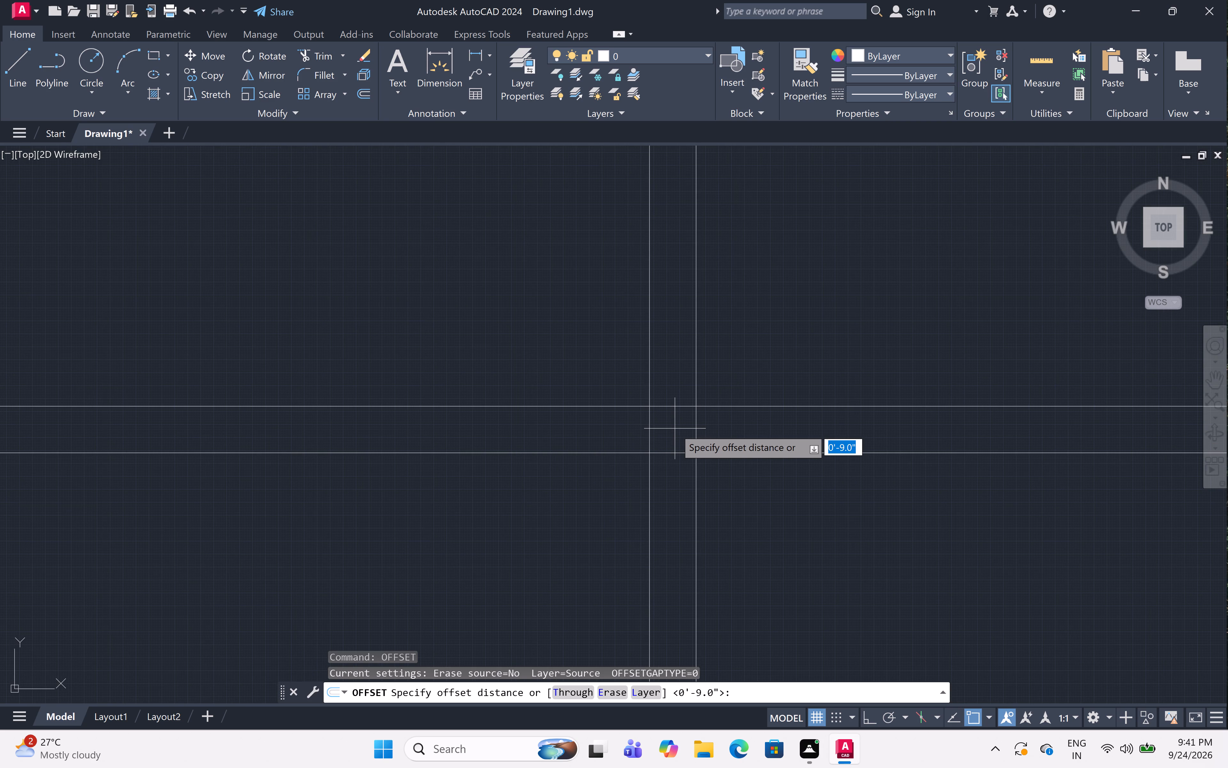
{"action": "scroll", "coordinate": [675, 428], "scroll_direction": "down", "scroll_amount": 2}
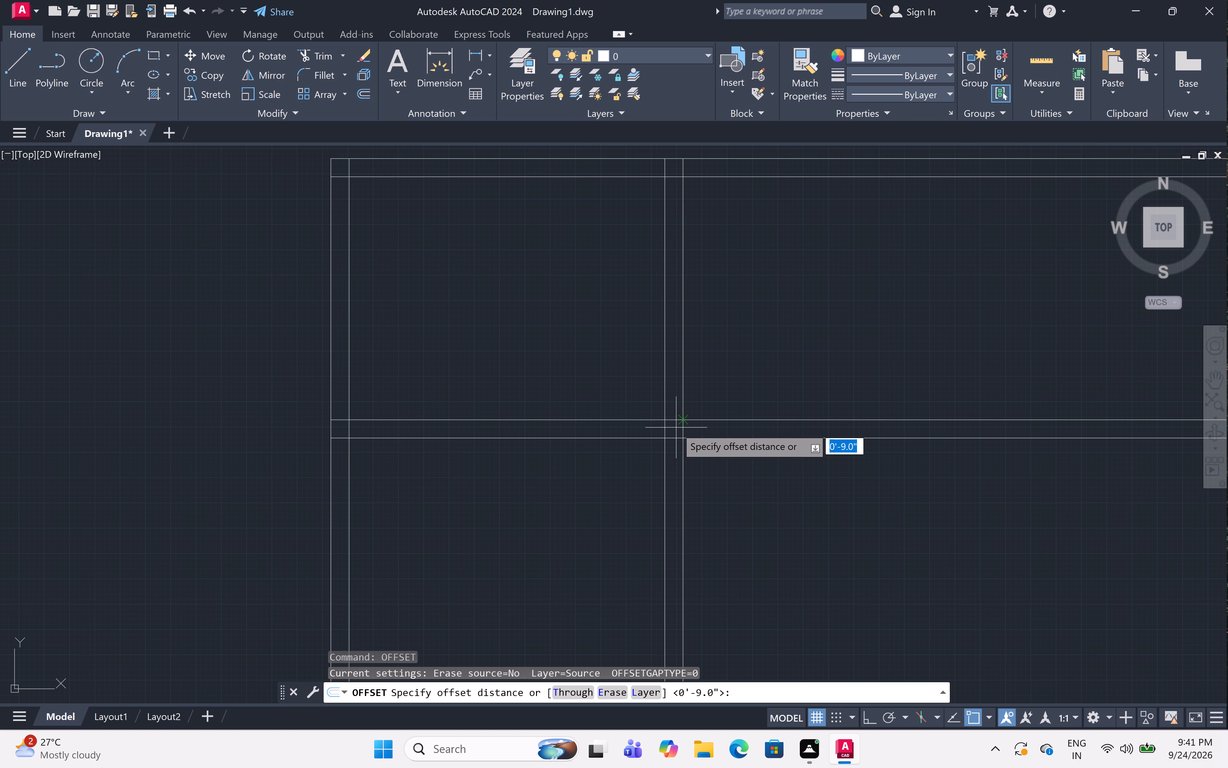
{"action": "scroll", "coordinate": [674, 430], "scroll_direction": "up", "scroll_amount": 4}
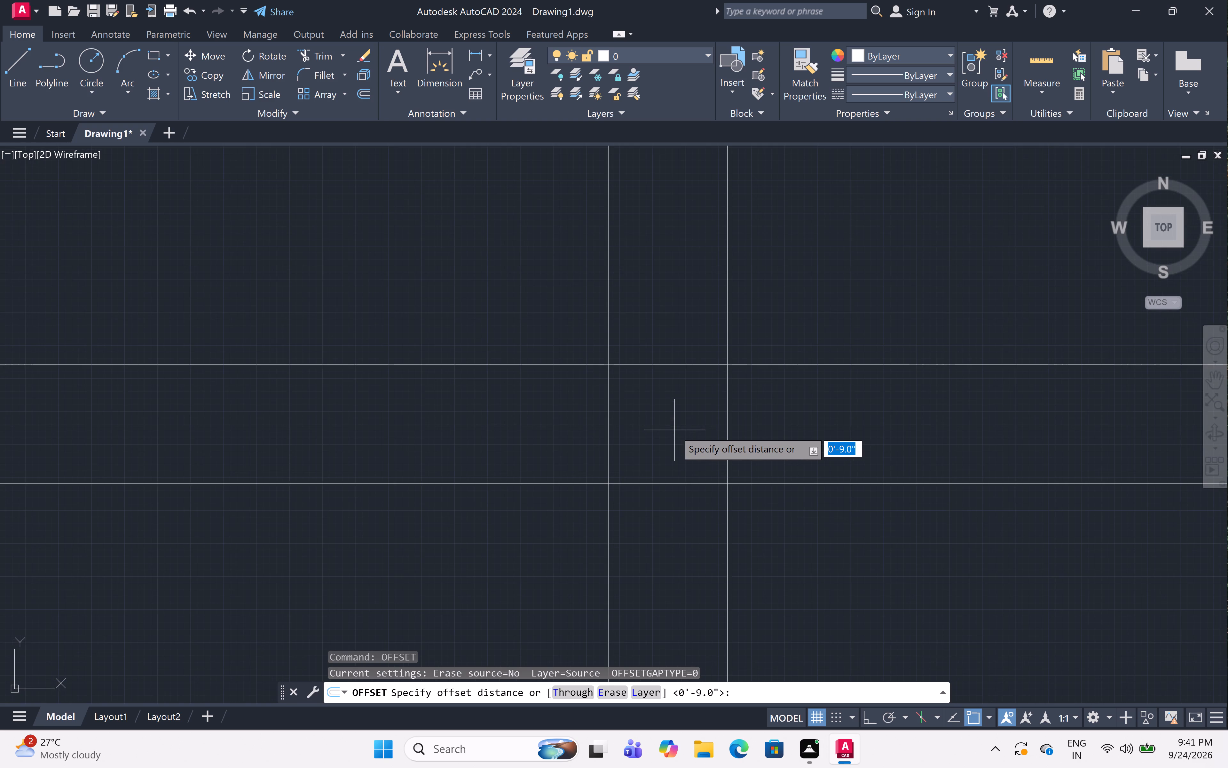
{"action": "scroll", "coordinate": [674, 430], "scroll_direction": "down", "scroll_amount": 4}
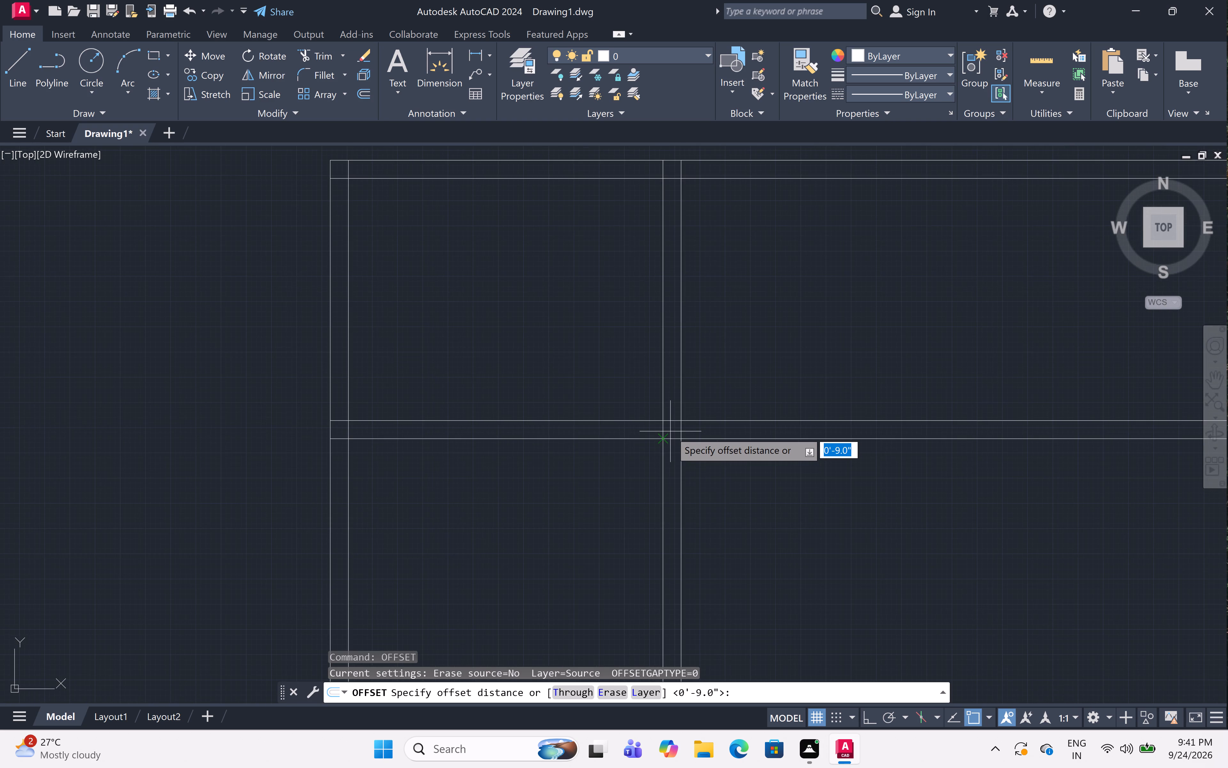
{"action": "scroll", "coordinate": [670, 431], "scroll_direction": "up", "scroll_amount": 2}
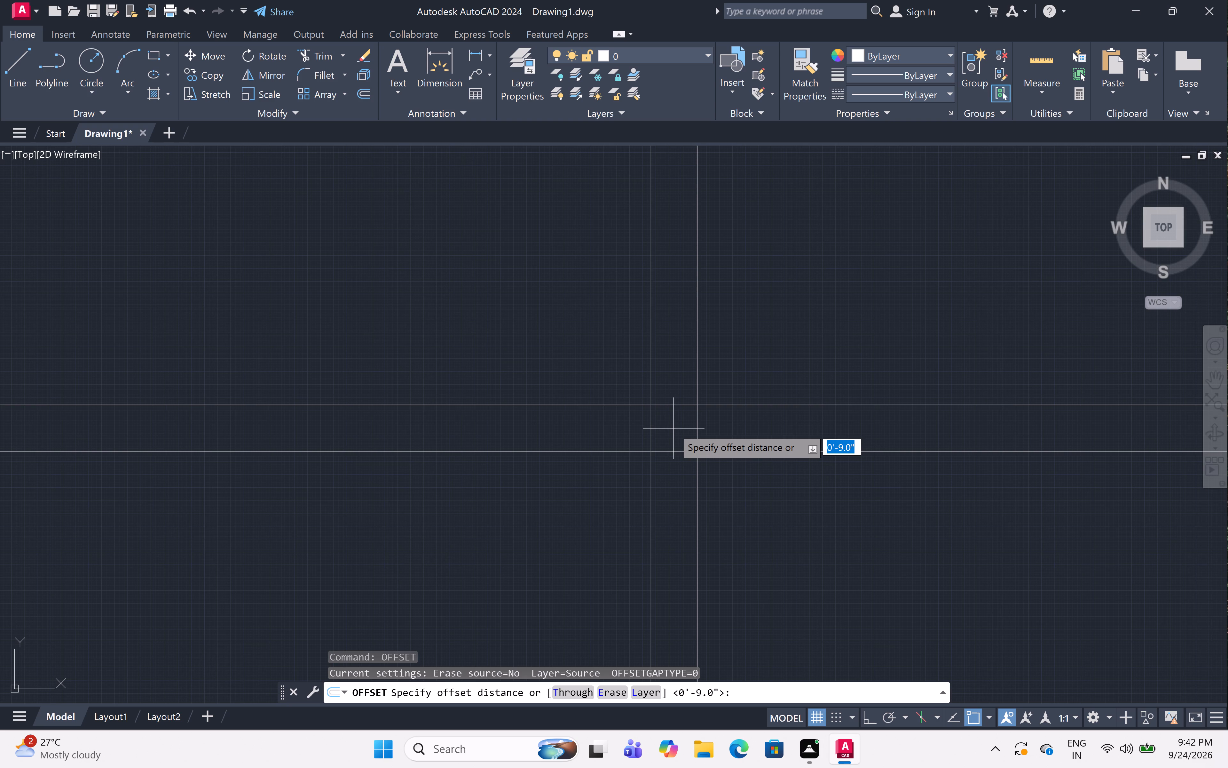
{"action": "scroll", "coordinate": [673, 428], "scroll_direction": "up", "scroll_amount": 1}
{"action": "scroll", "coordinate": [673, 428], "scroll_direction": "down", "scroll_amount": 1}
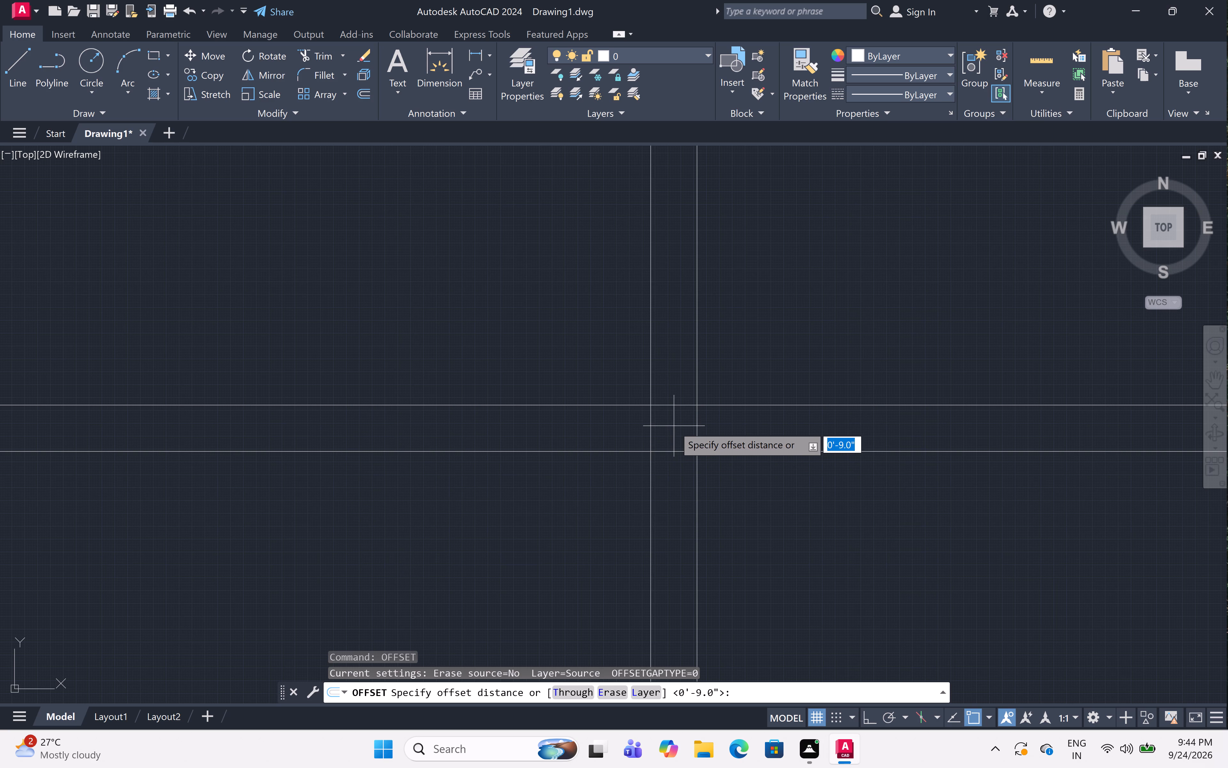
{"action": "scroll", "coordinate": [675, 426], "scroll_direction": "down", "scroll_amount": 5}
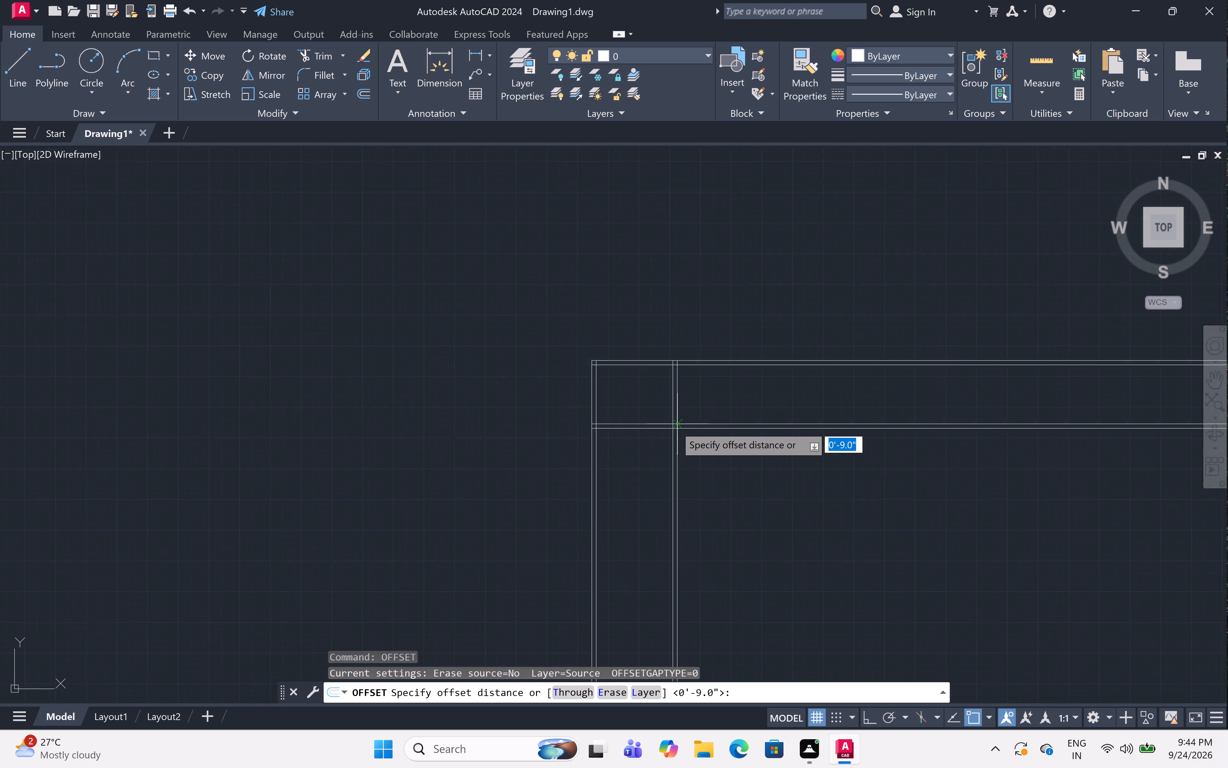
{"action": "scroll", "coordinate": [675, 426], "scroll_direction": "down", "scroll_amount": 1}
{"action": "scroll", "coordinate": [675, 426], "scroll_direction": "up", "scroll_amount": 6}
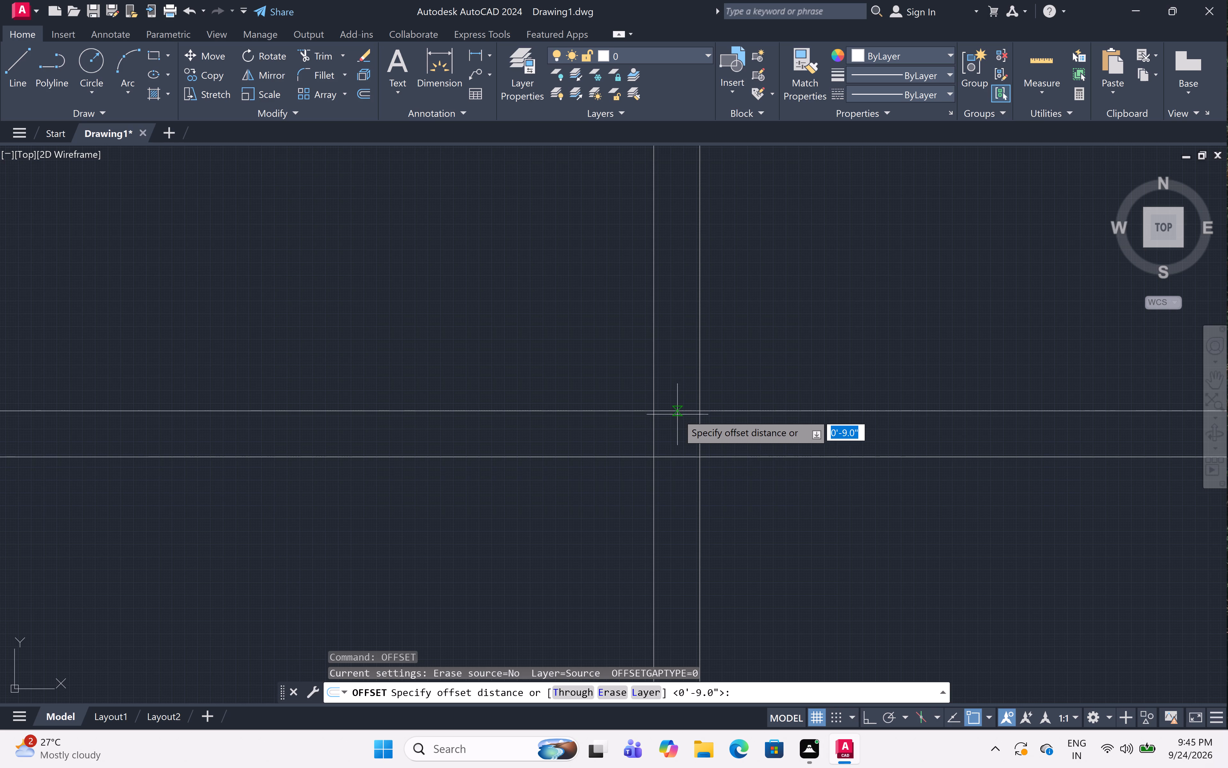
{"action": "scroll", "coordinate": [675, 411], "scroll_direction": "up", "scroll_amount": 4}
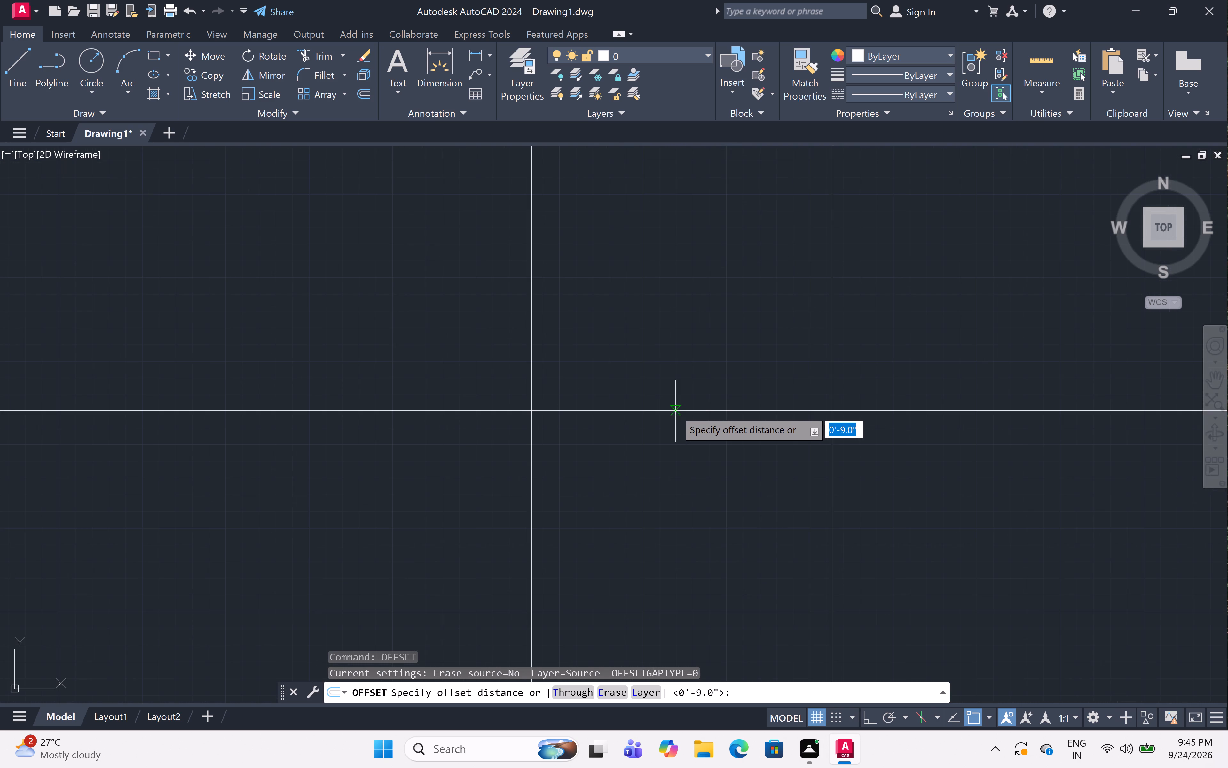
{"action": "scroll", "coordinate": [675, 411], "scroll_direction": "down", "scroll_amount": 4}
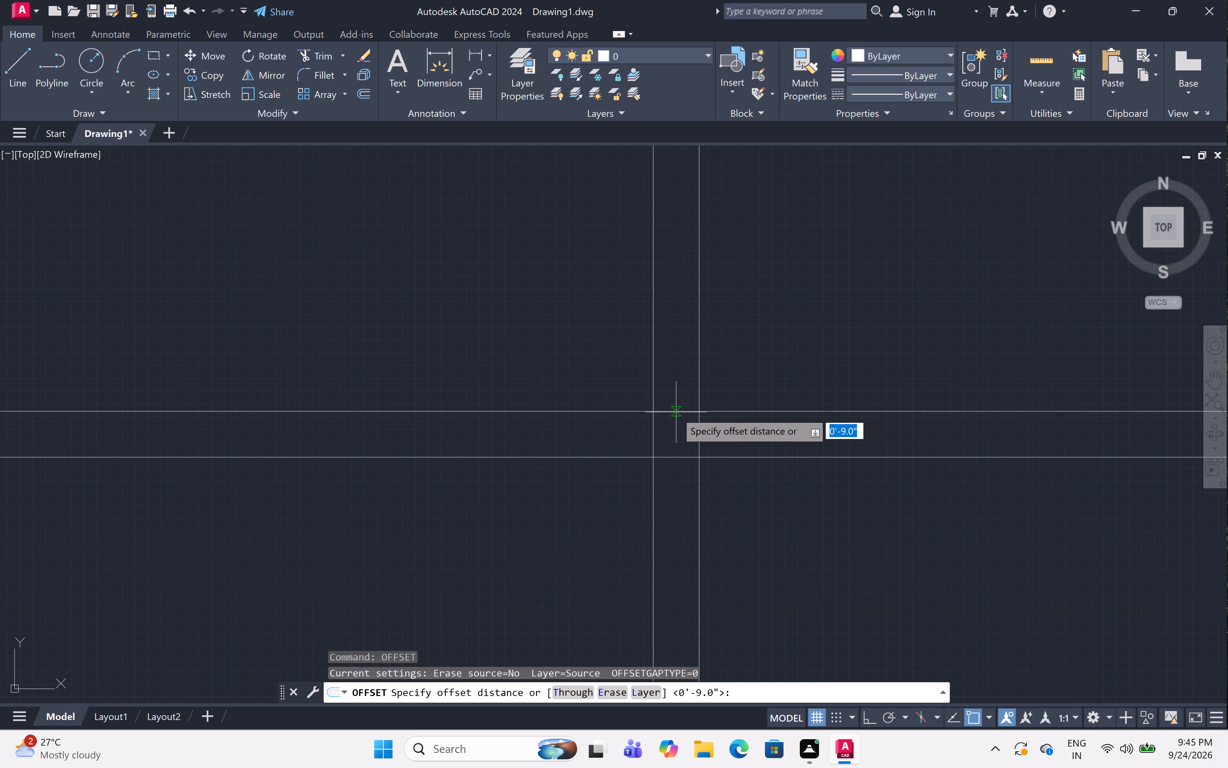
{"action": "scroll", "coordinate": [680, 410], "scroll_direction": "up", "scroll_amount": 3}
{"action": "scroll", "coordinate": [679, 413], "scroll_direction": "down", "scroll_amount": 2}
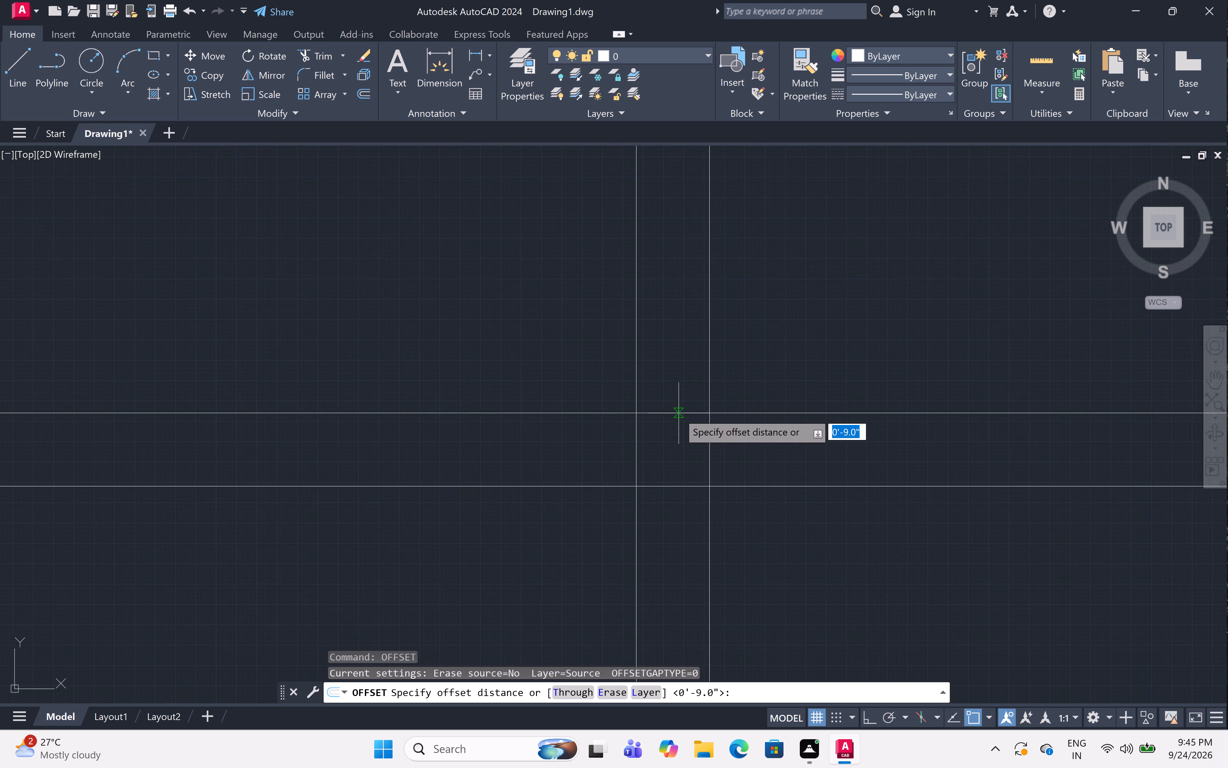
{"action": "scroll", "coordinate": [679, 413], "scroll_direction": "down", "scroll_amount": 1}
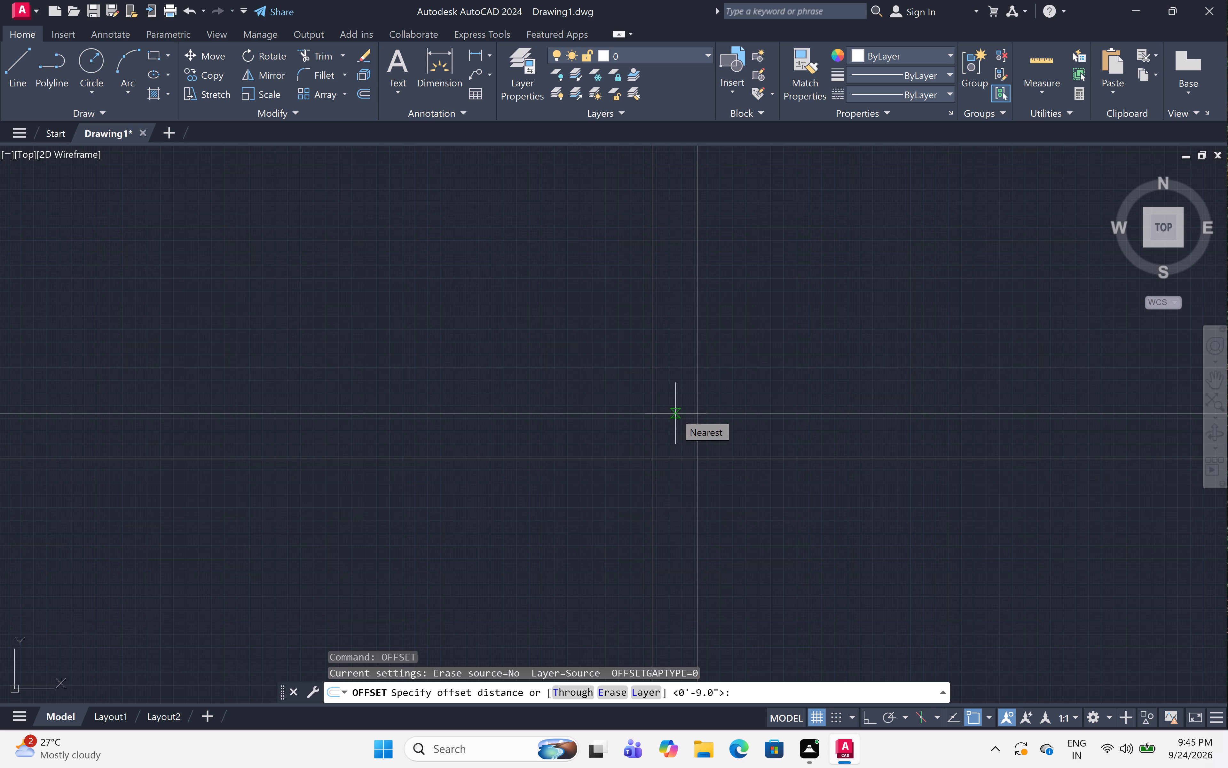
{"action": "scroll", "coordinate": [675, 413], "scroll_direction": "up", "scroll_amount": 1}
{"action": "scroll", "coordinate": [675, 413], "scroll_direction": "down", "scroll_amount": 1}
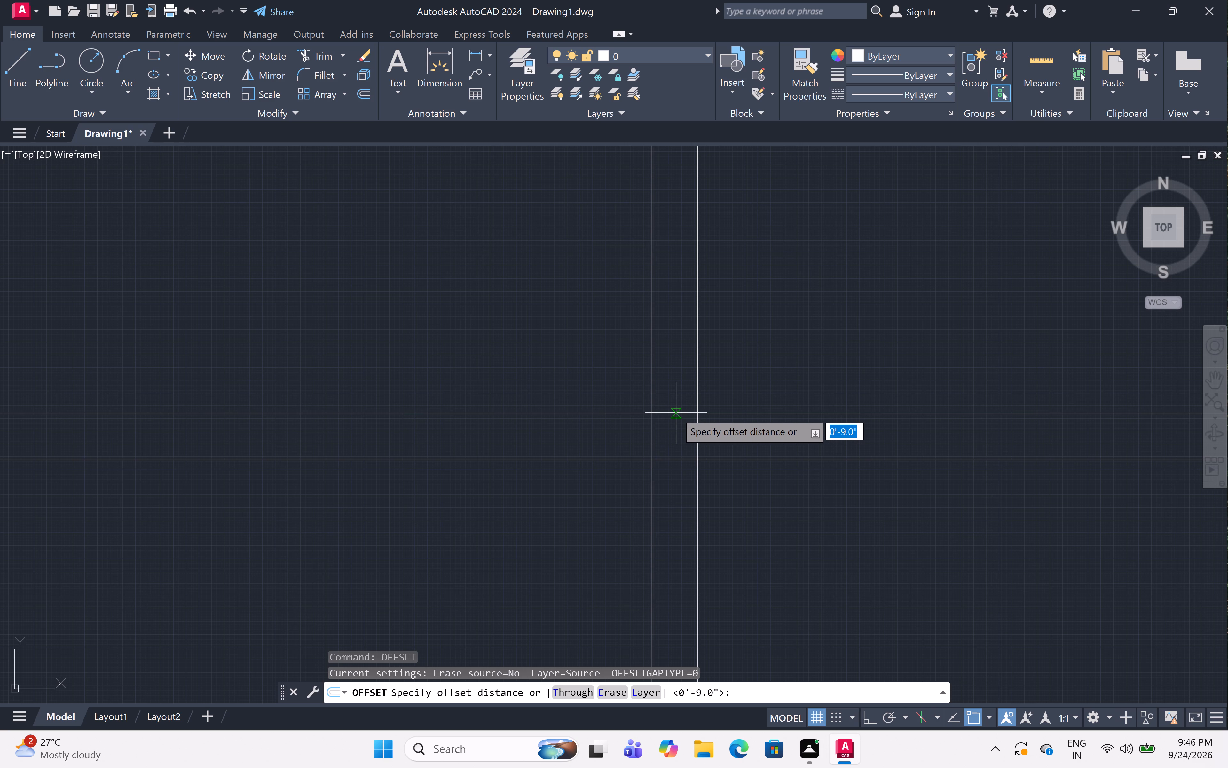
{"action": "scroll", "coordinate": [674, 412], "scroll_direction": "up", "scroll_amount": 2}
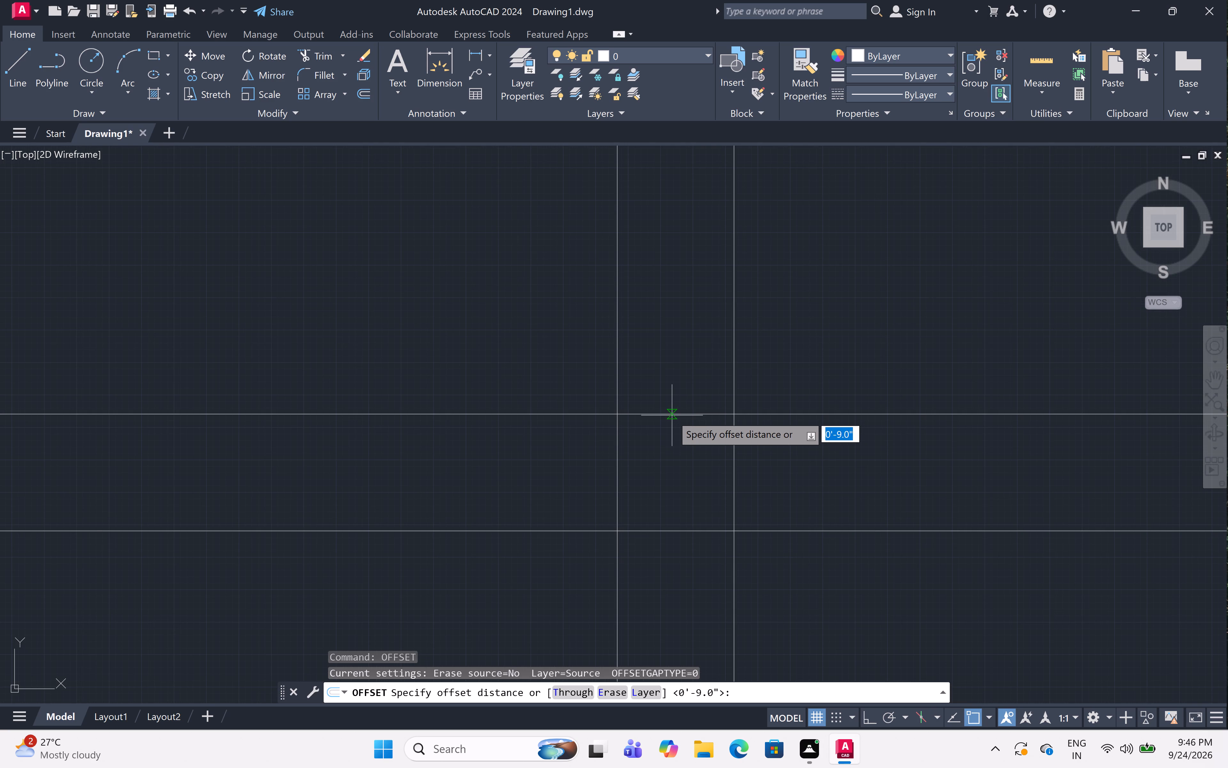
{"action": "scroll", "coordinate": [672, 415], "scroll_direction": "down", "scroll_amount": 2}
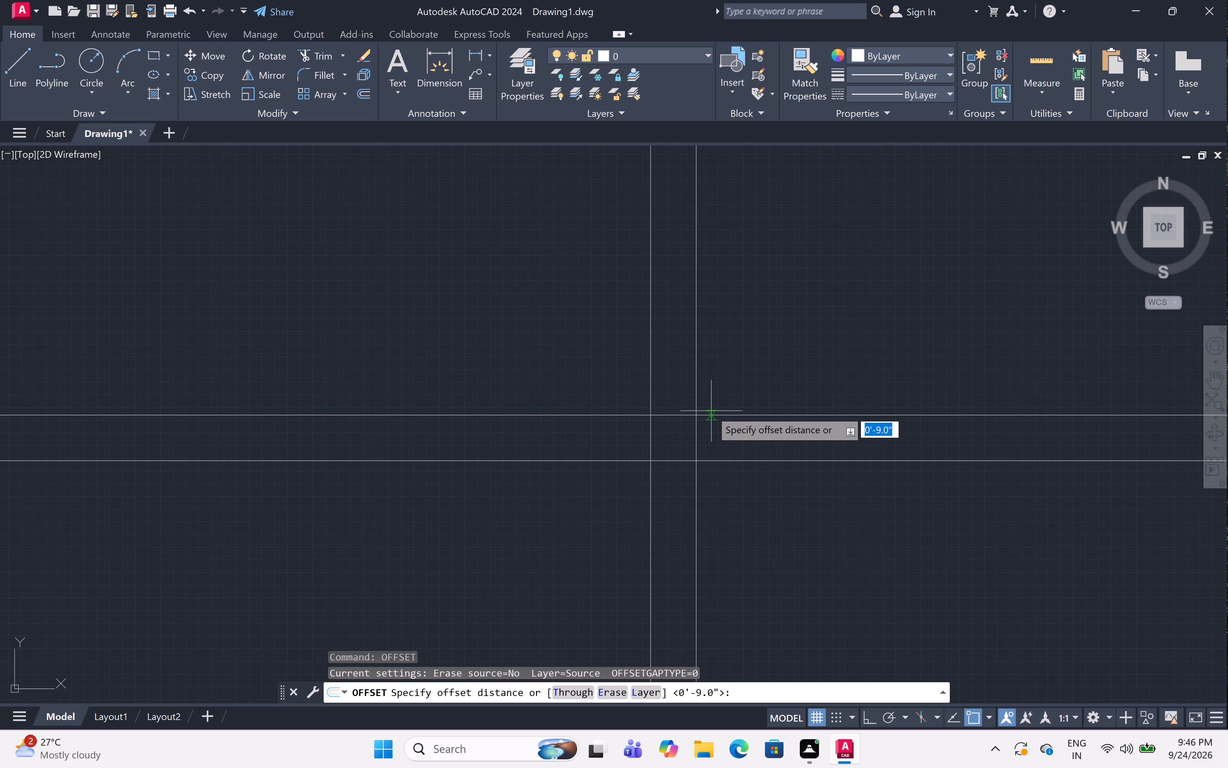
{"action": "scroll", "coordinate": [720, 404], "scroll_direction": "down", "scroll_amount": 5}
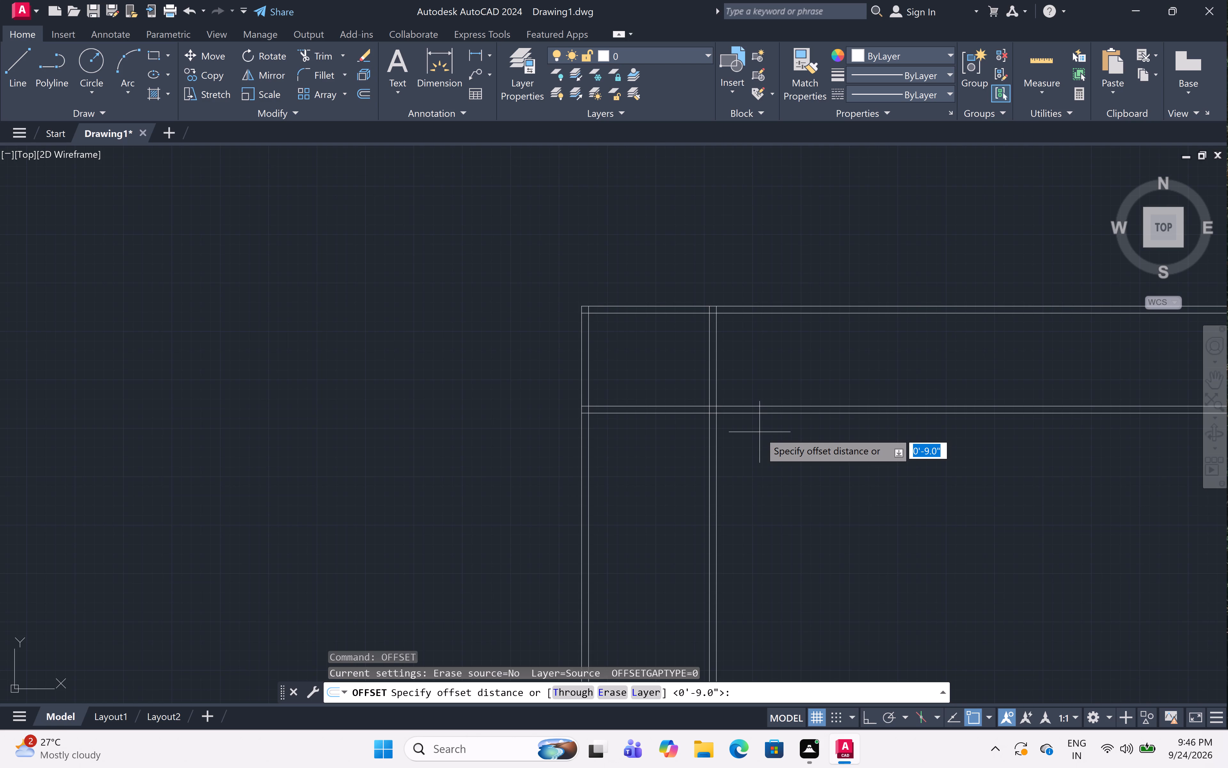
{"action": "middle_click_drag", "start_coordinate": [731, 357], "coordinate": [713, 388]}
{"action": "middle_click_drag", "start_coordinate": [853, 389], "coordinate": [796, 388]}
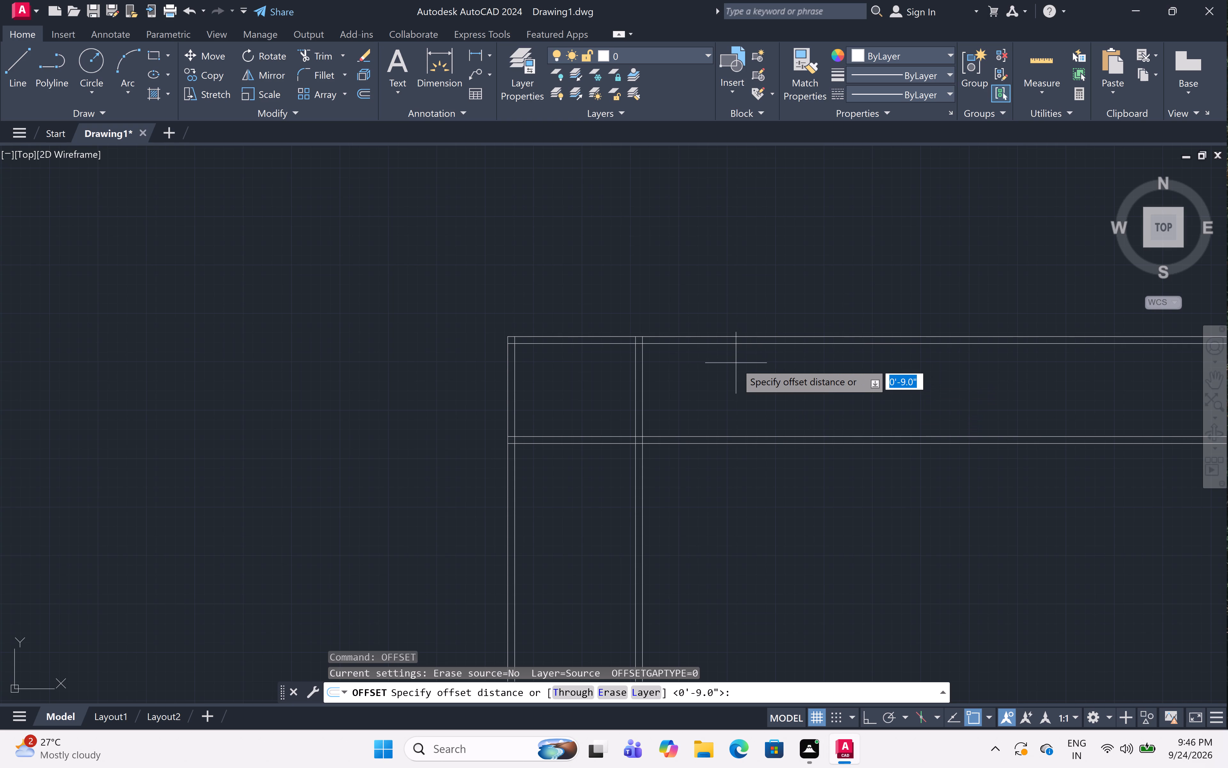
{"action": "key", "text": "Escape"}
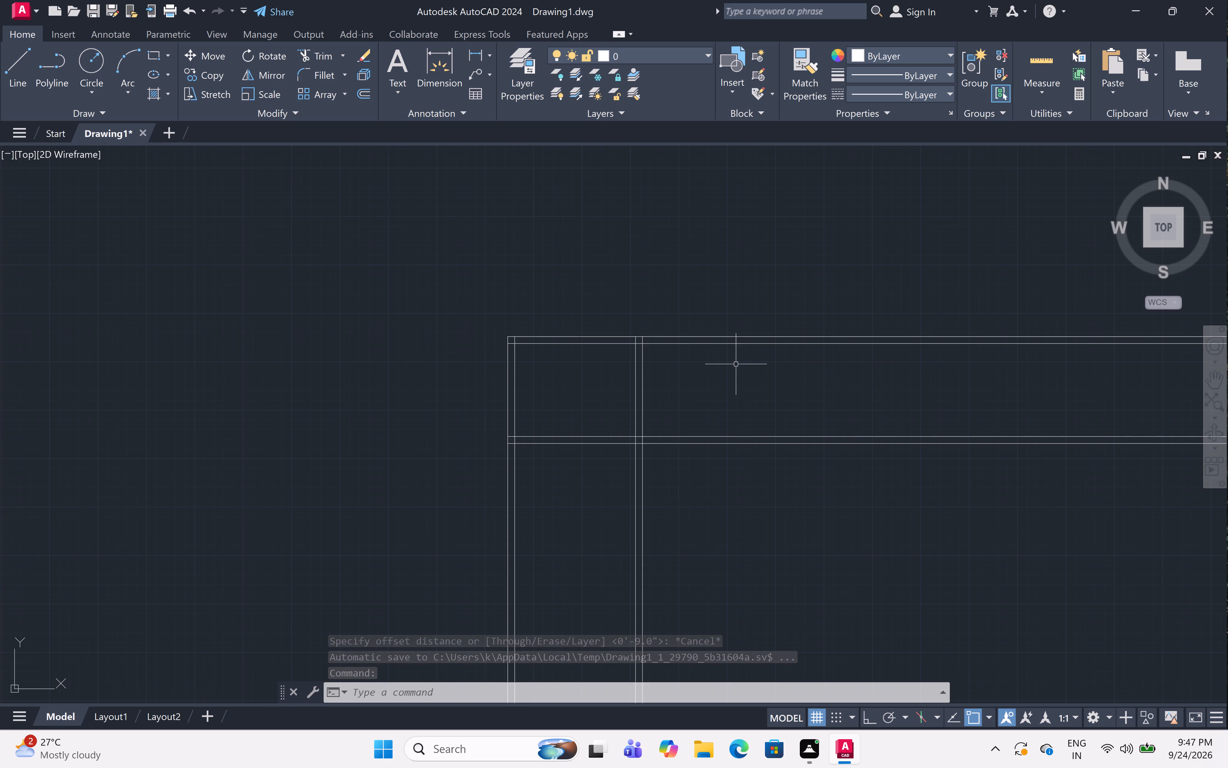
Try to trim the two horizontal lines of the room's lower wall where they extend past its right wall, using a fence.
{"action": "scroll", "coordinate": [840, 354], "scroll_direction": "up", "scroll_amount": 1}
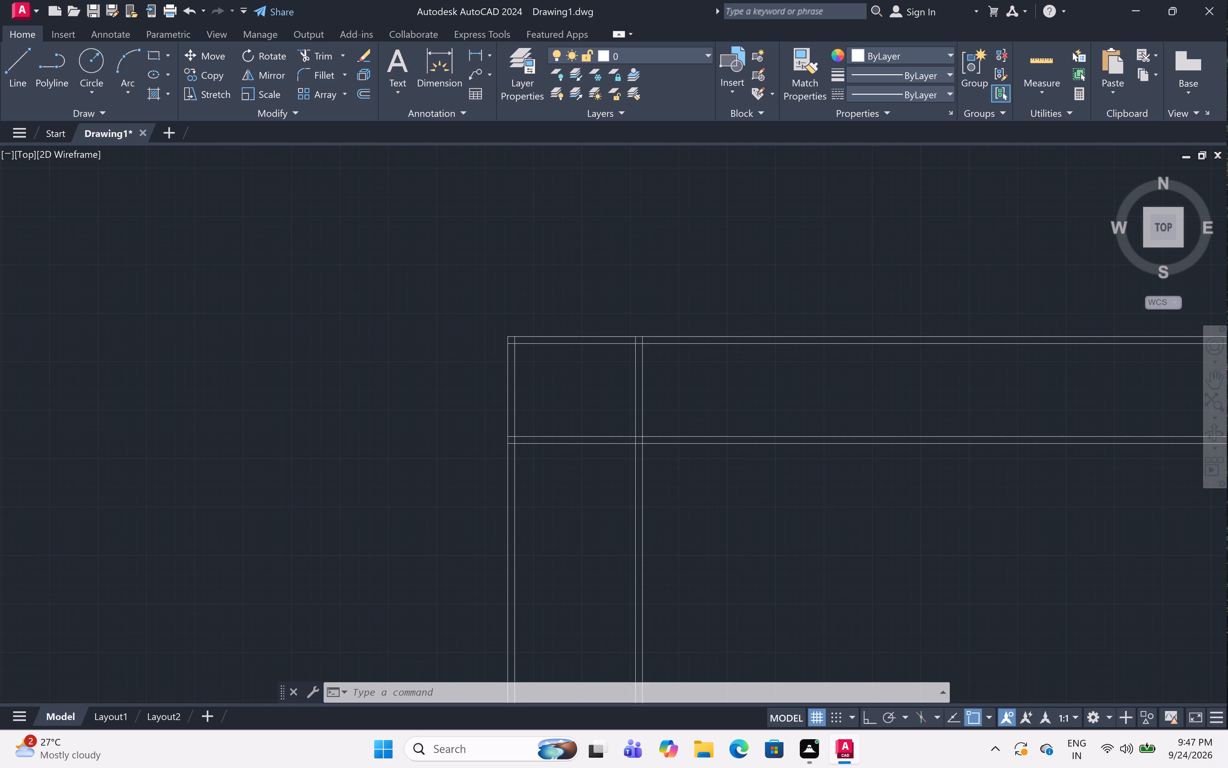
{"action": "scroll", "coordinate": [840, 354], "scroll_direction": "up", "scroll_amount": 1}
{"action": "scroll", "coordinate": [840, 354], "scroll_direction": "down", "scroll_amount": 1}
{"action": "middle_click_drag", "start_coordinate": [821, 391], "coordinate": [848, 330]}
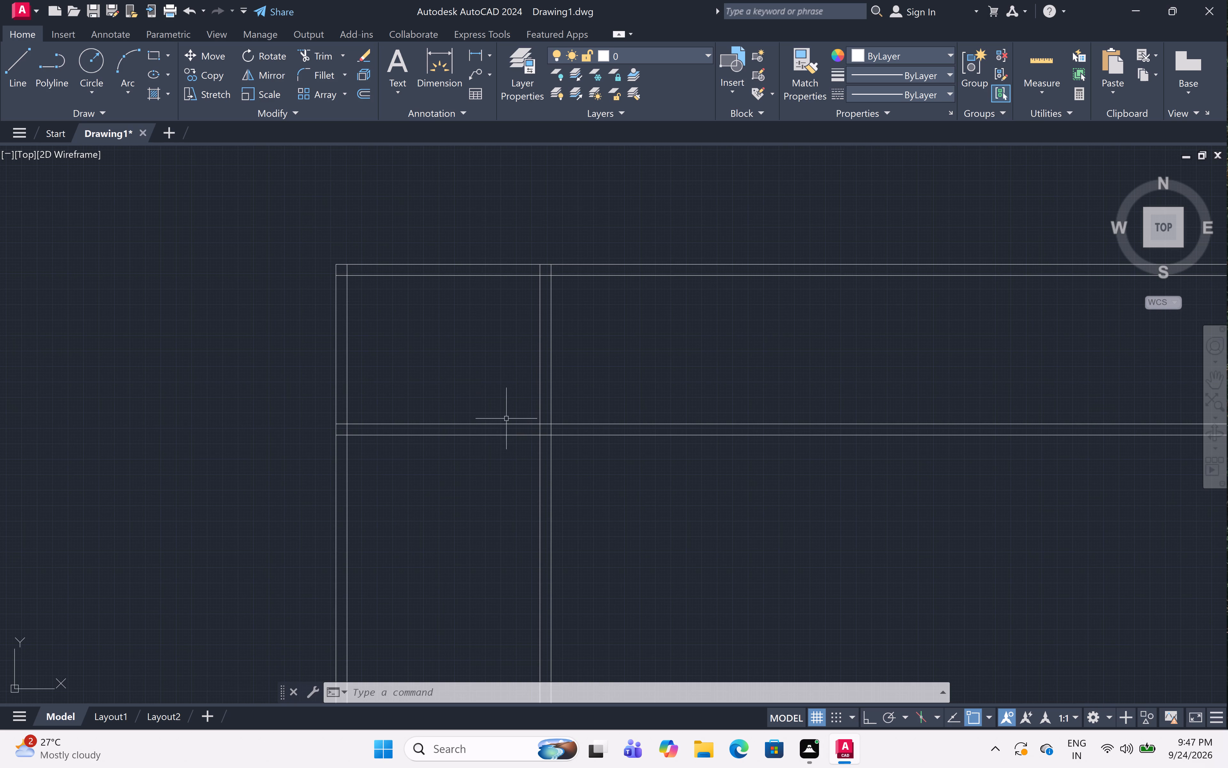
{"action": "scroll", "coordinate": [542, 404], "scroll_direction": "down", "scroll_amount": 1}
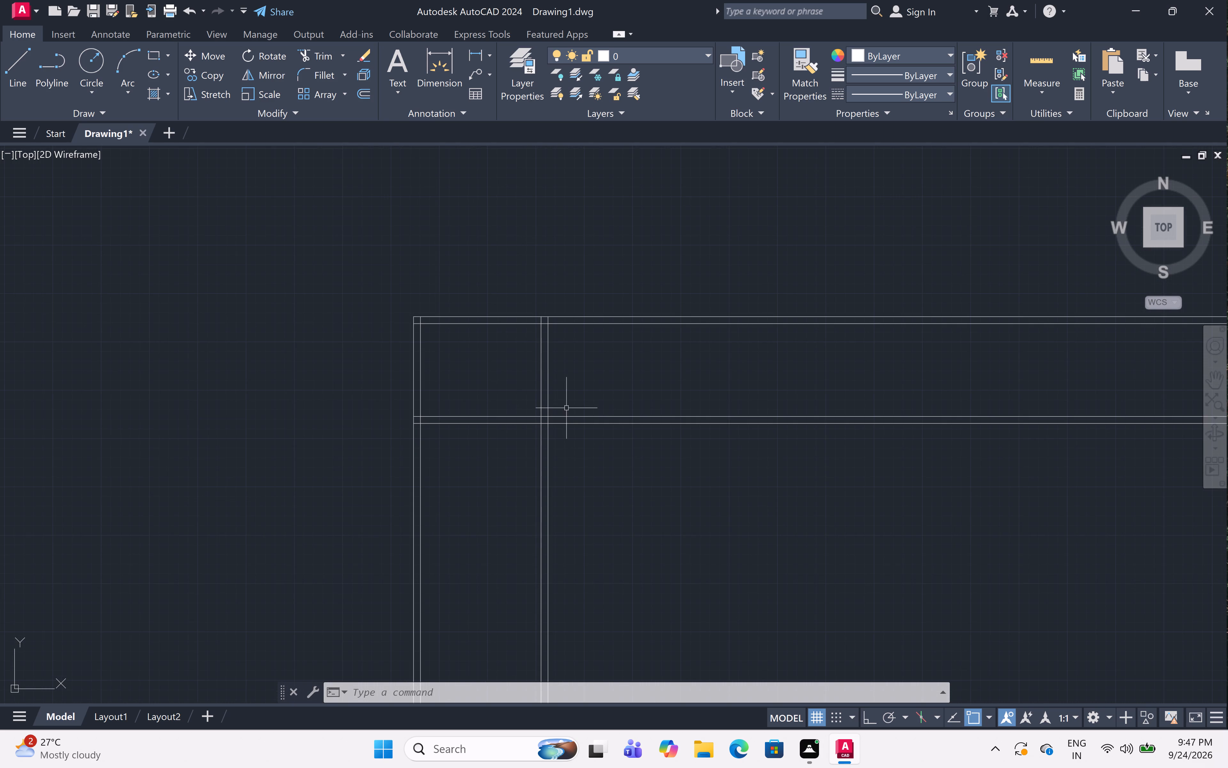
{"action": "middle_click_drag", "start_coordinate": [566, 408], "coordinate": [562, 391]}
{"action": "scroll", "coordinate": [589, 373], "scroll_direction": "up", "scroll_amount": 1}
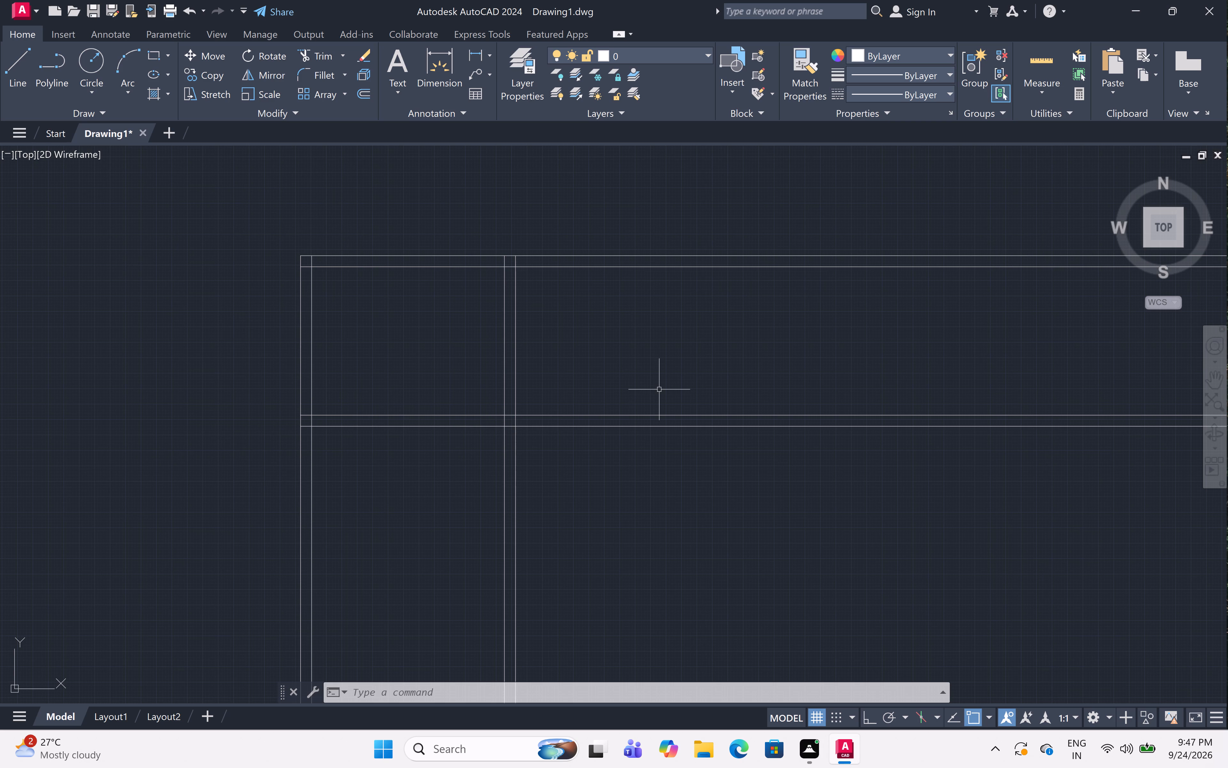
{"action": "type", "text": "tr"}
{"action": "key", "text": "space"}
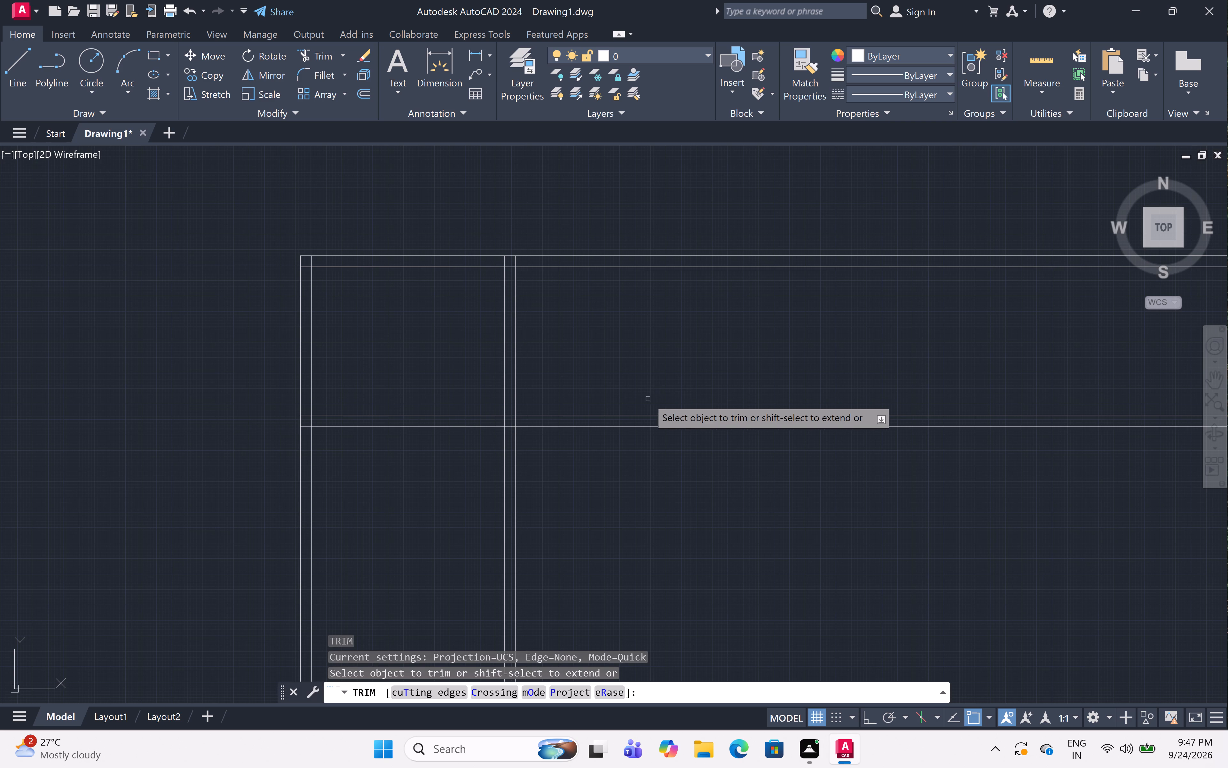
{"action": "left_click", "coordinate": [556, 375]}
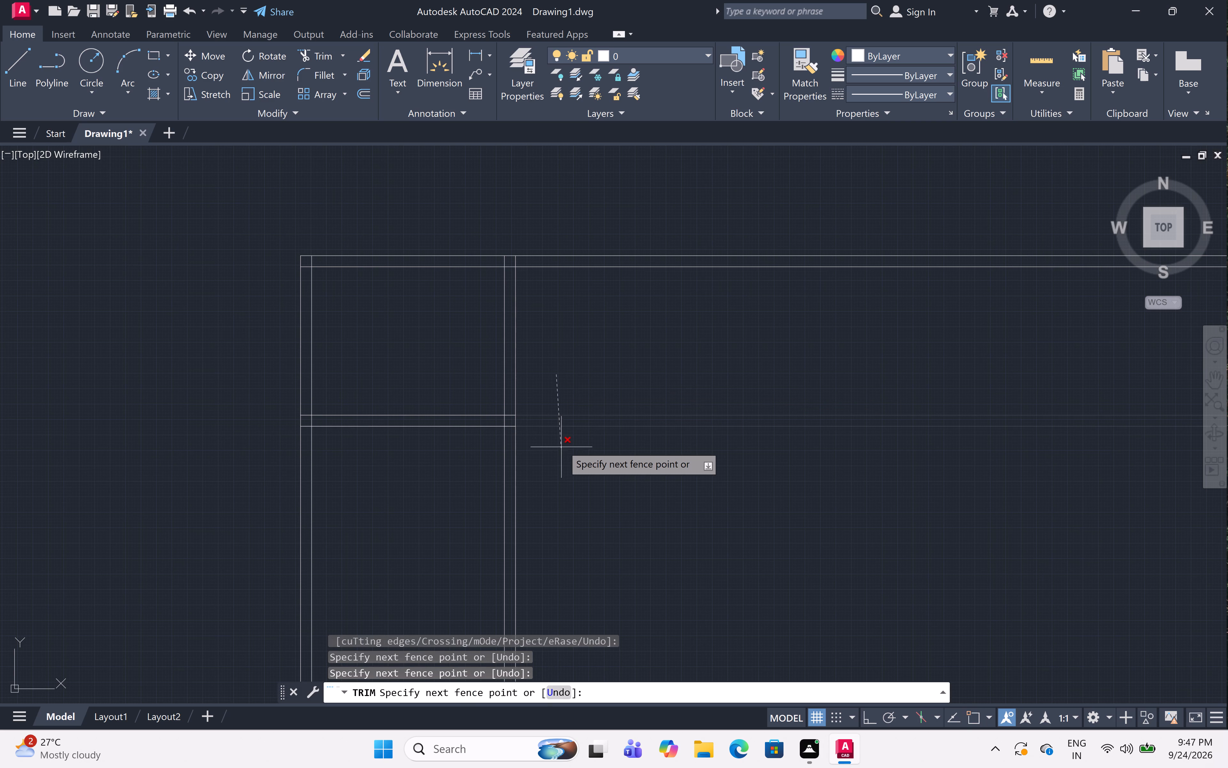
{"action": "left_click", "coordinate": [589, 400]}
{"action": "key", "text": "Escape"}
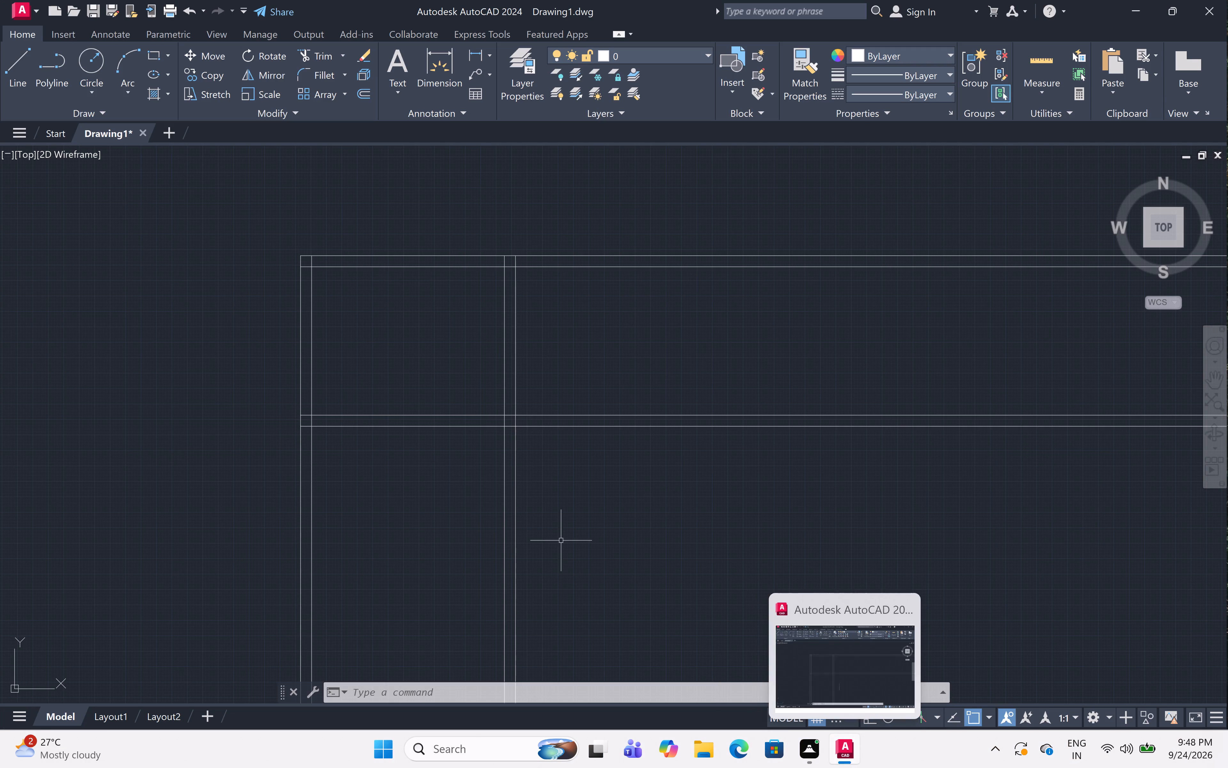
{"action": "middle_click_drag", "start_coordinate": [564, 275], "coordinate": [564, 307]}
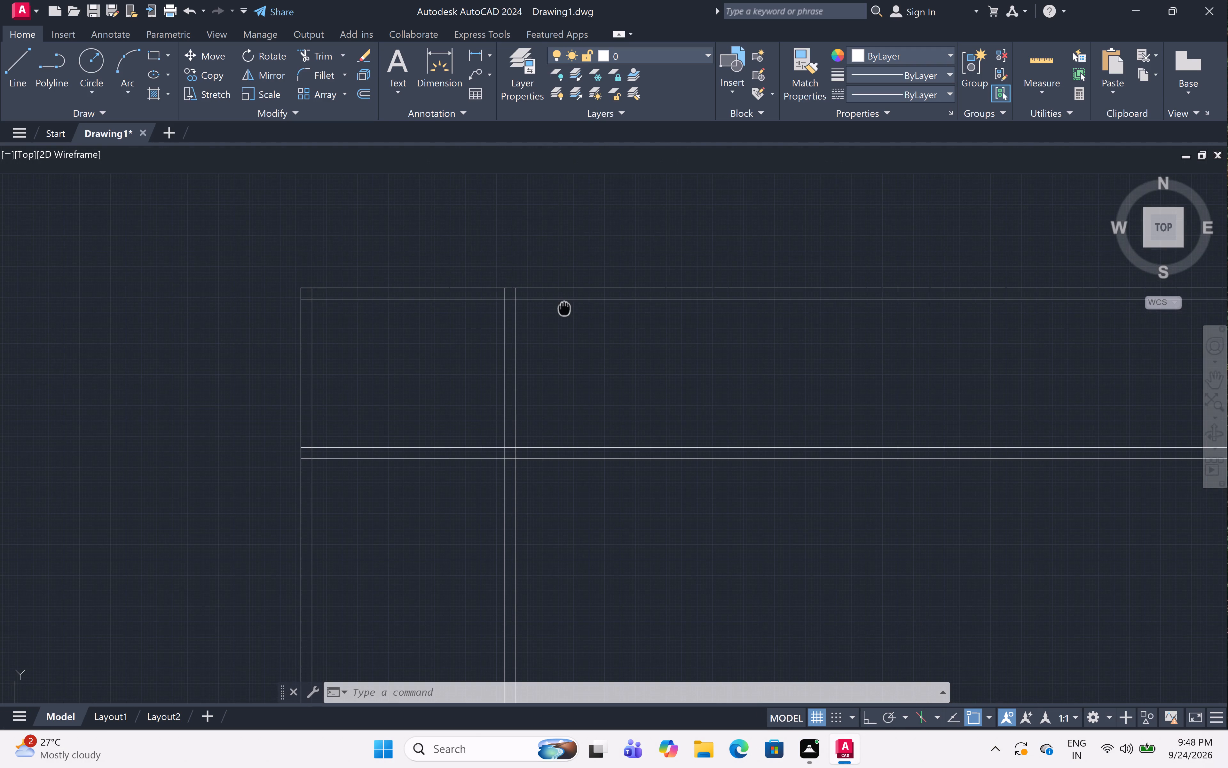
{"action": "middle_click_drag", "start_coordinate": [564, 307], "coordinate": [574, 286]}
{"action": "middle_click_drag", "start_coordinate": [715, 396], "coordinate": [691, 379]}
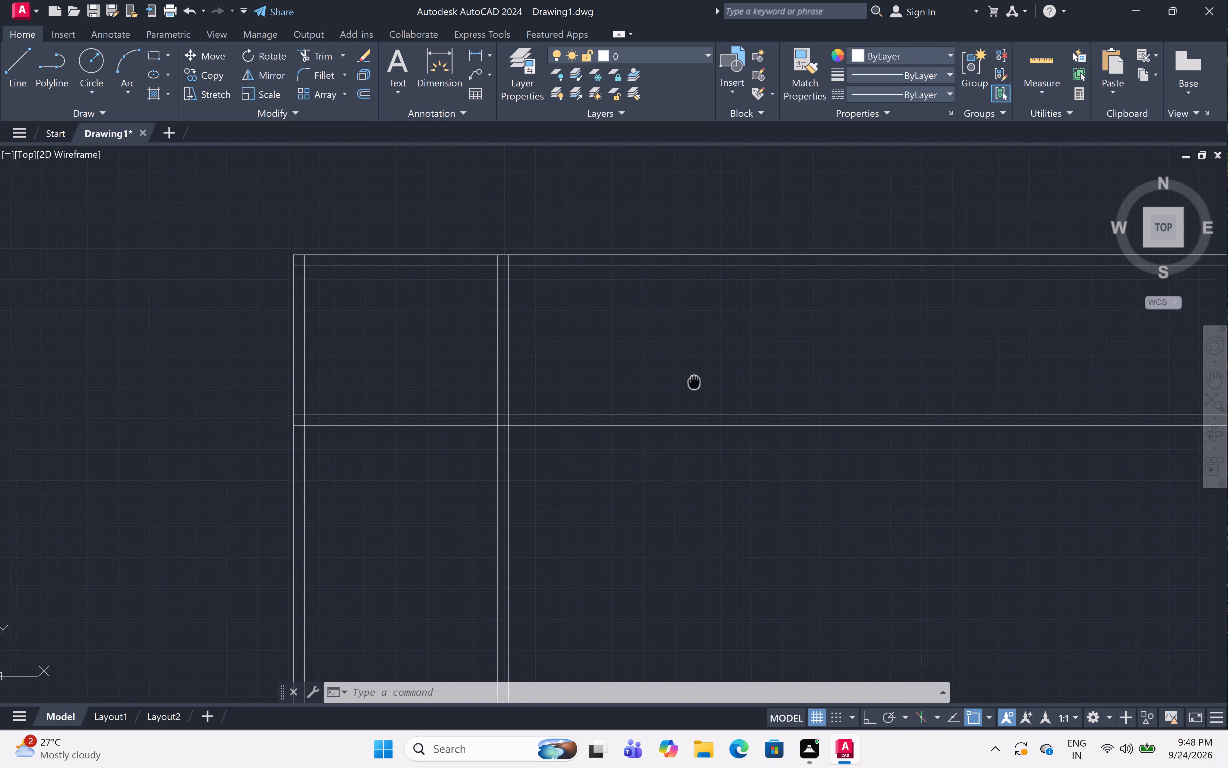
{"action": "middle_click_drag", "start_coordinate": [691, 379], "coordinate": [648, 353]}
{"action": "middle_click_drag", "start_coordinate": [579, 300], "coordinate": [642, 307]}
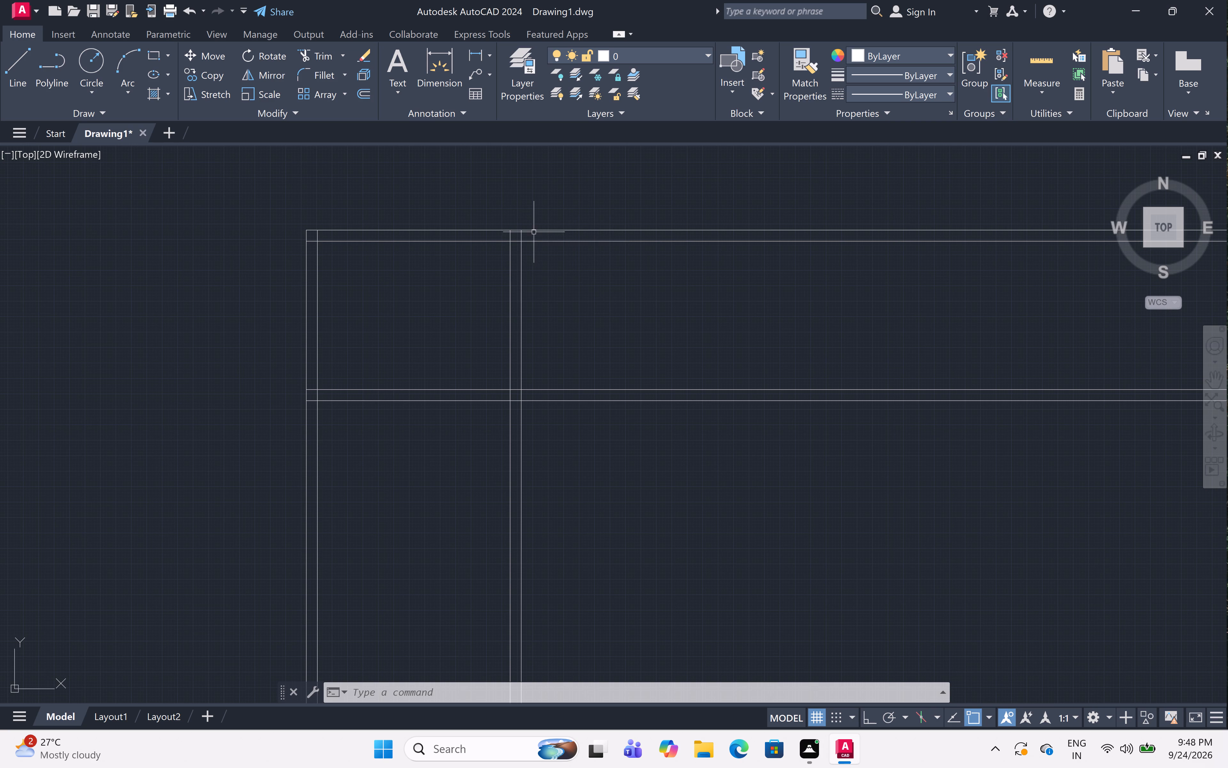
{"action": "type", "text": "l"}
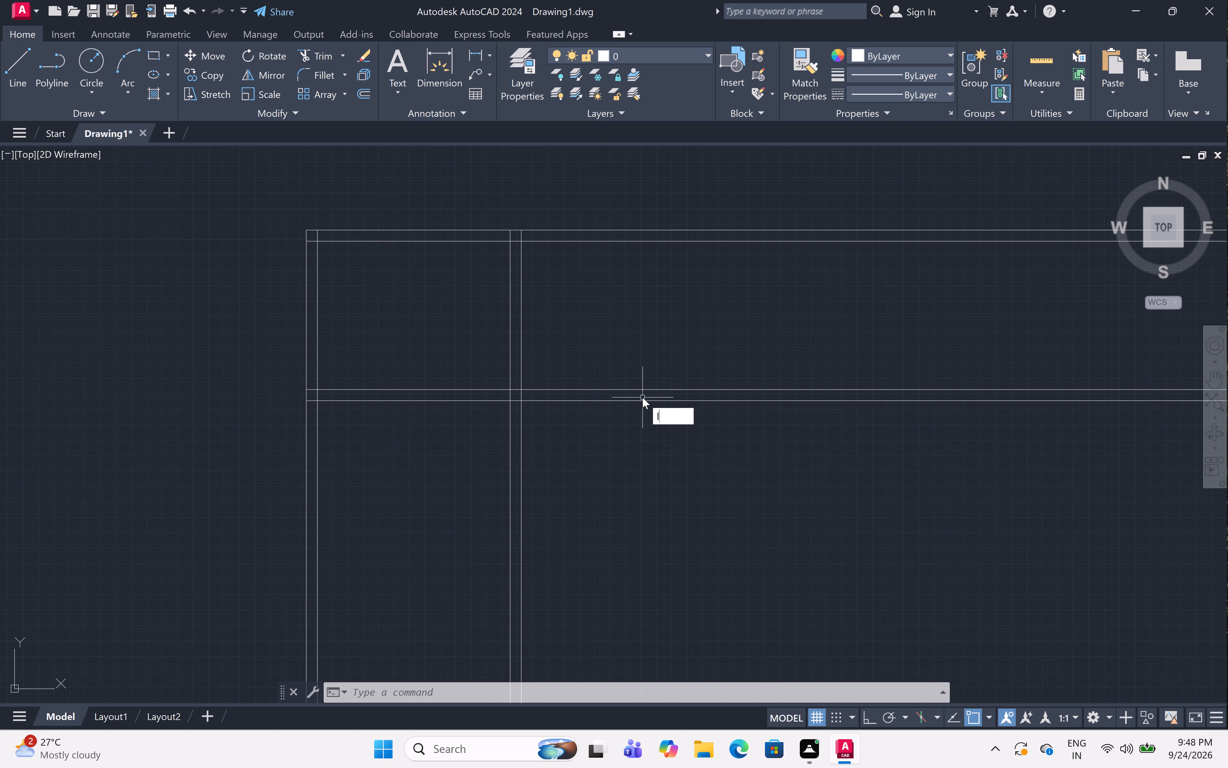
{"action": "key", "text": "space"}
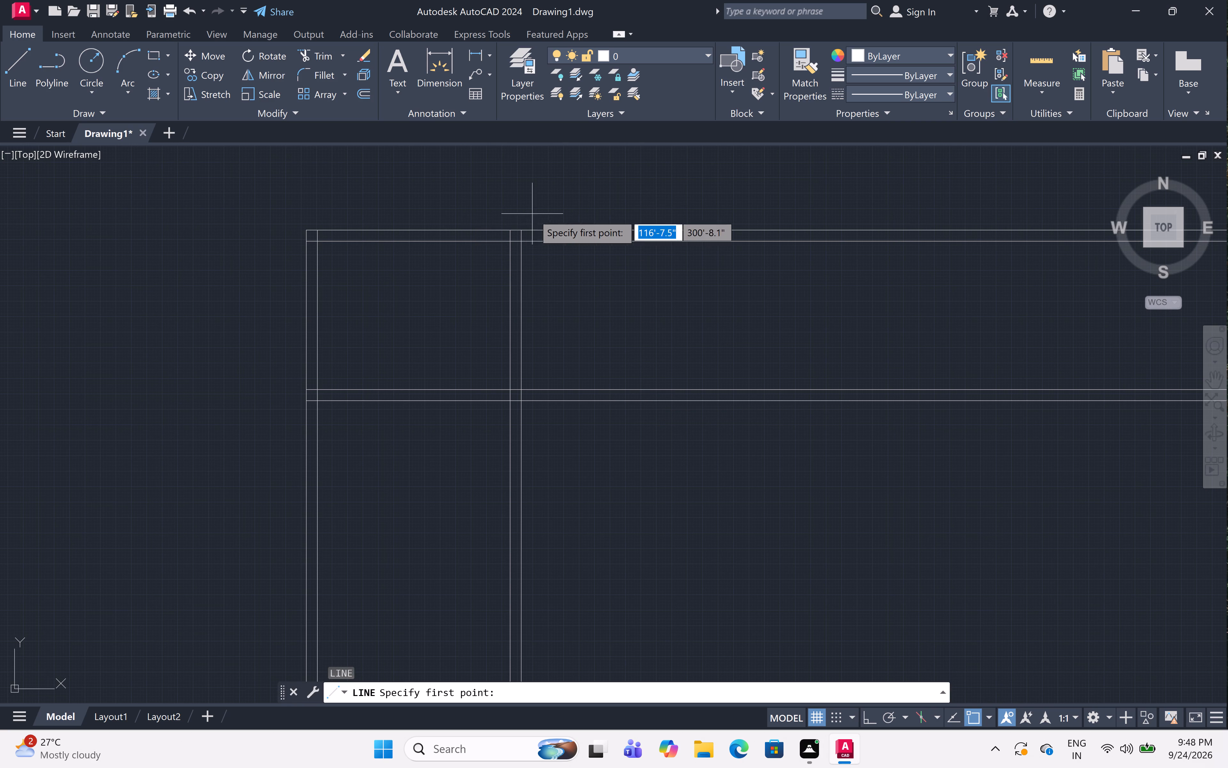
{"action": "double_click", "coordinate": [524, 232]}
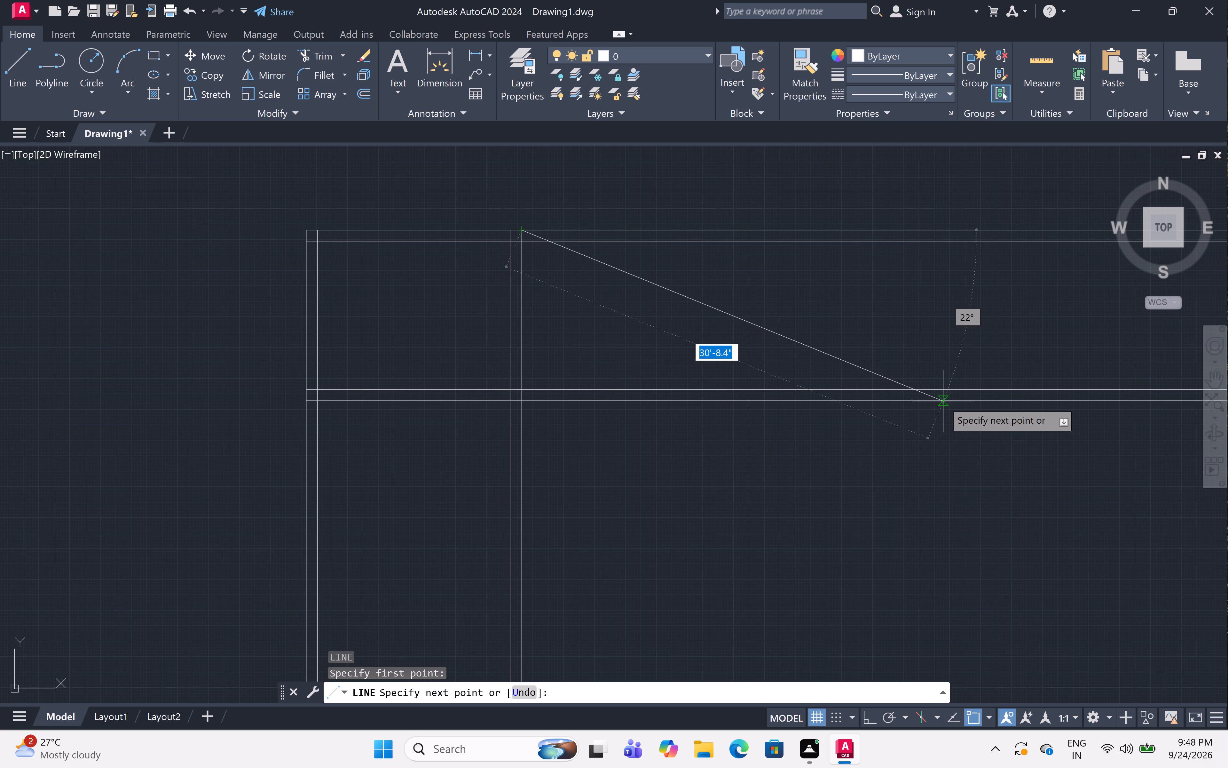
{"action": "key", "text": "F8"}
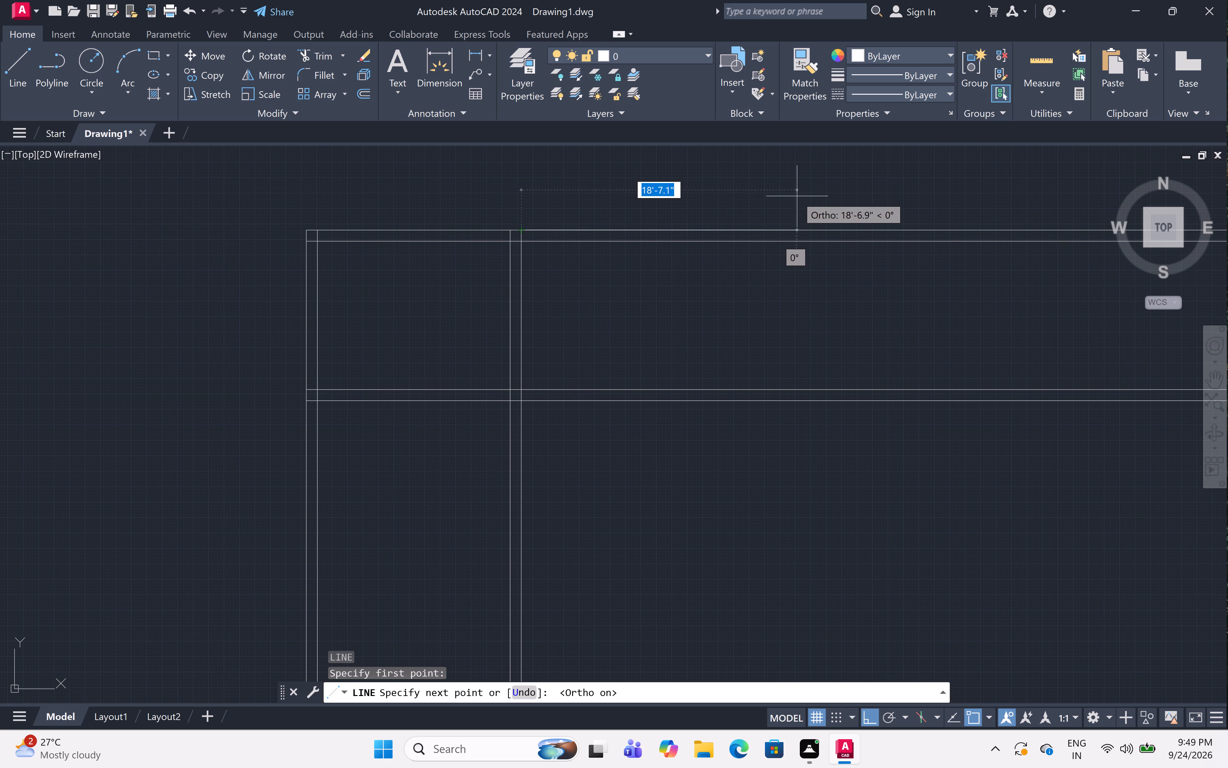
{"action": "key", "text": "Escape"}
Offset the right face line of the first room's right wall 13'9" to the right.
{"action": "type", "text": "off 13"}
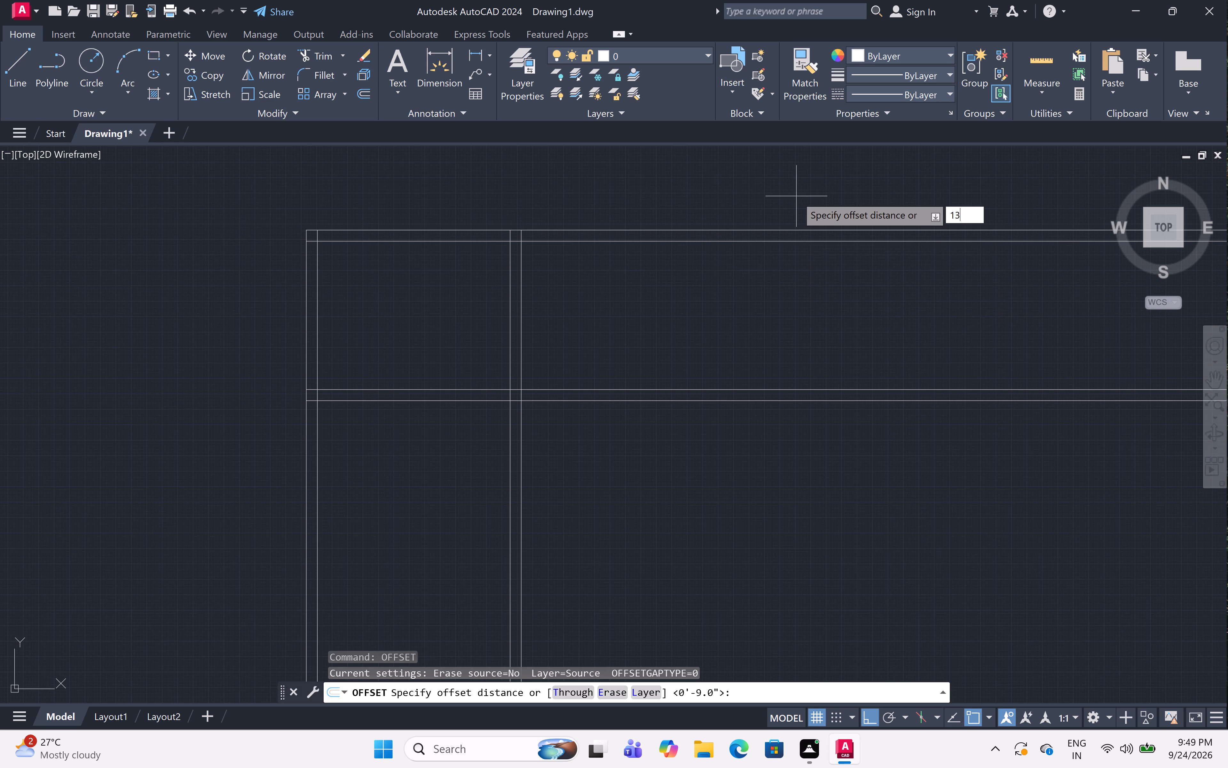
{"action": "type", "text": "'9"}
{"action": "type", "text": "\""}
{"action": "key", "text": "space"}
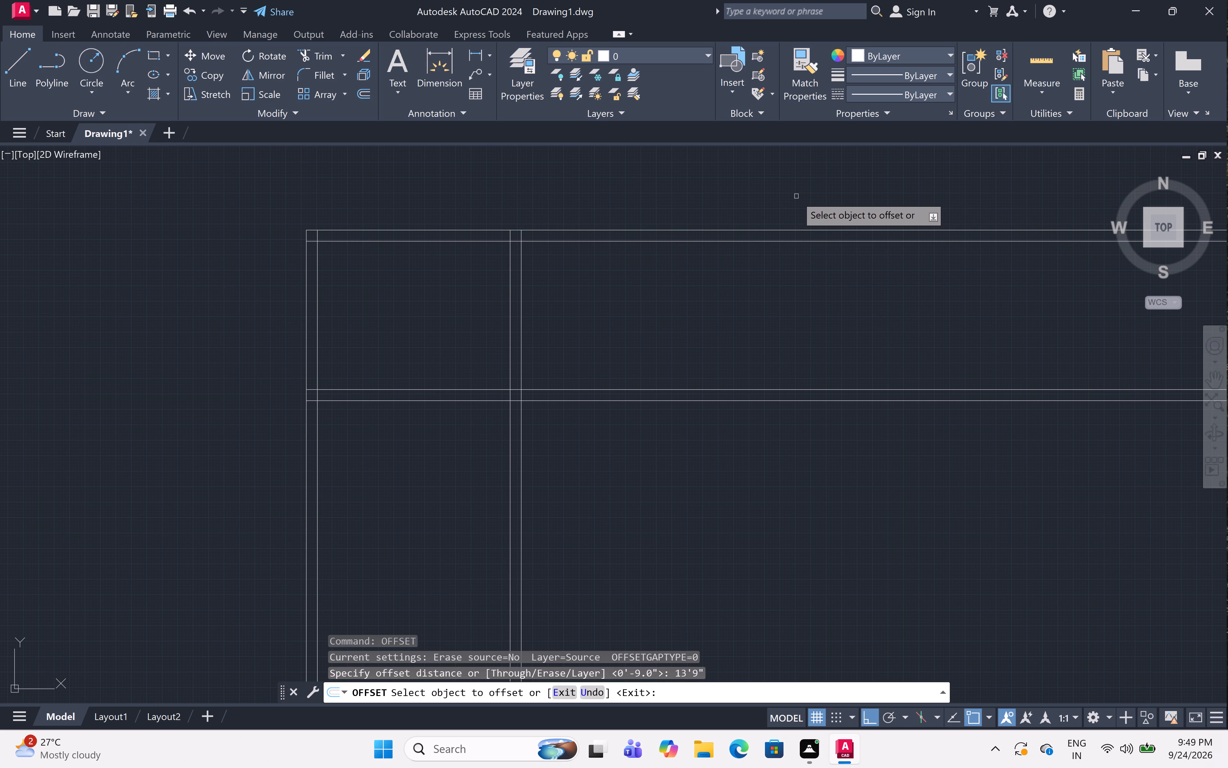
{"action": "left_click", "coordinate": [522, 357]}
{"action": "left_click", "coordinate": [767, 372]}
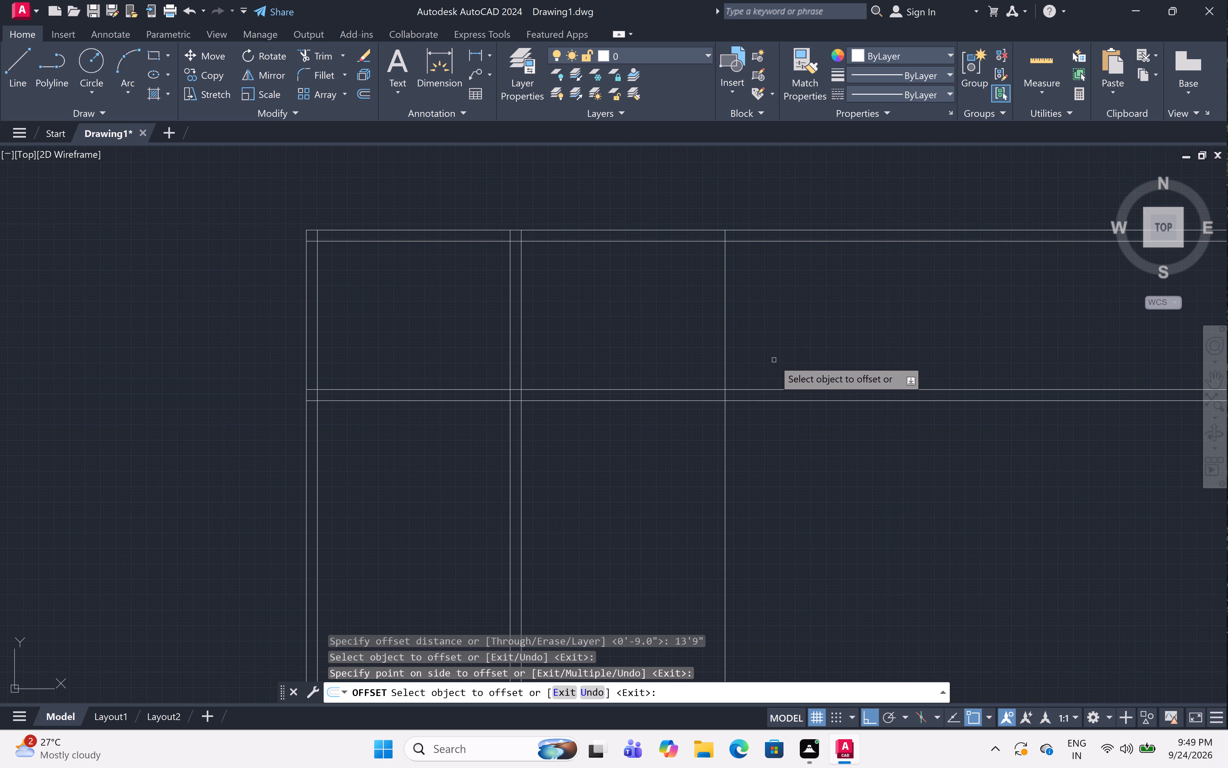
{"action": "key", "text": "space"}
Offset the new vertical line 9" to the right to form the second face of the second room's right wall.
{"action": "key", "text": "space"}
{"action": "type", "text": "9"}
{"action": "key", "text": "shift+quotedbl"}
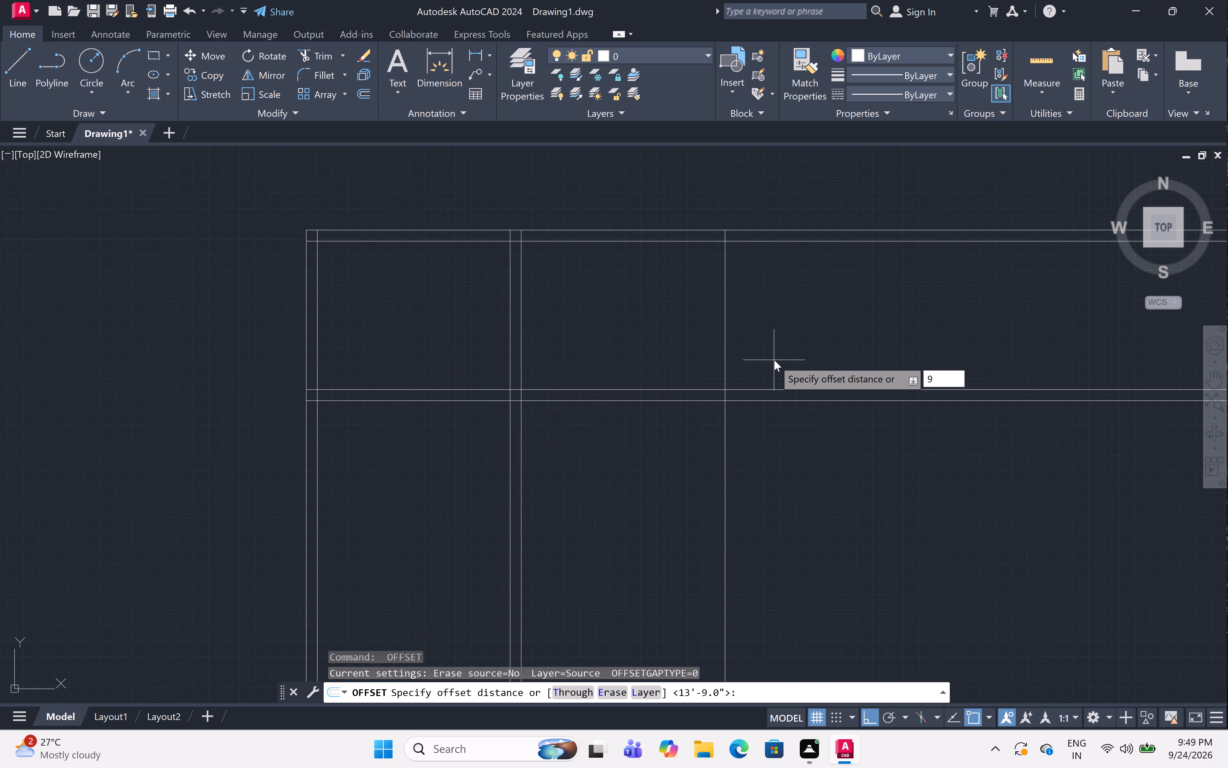
{"action": "key", "text": "space"}
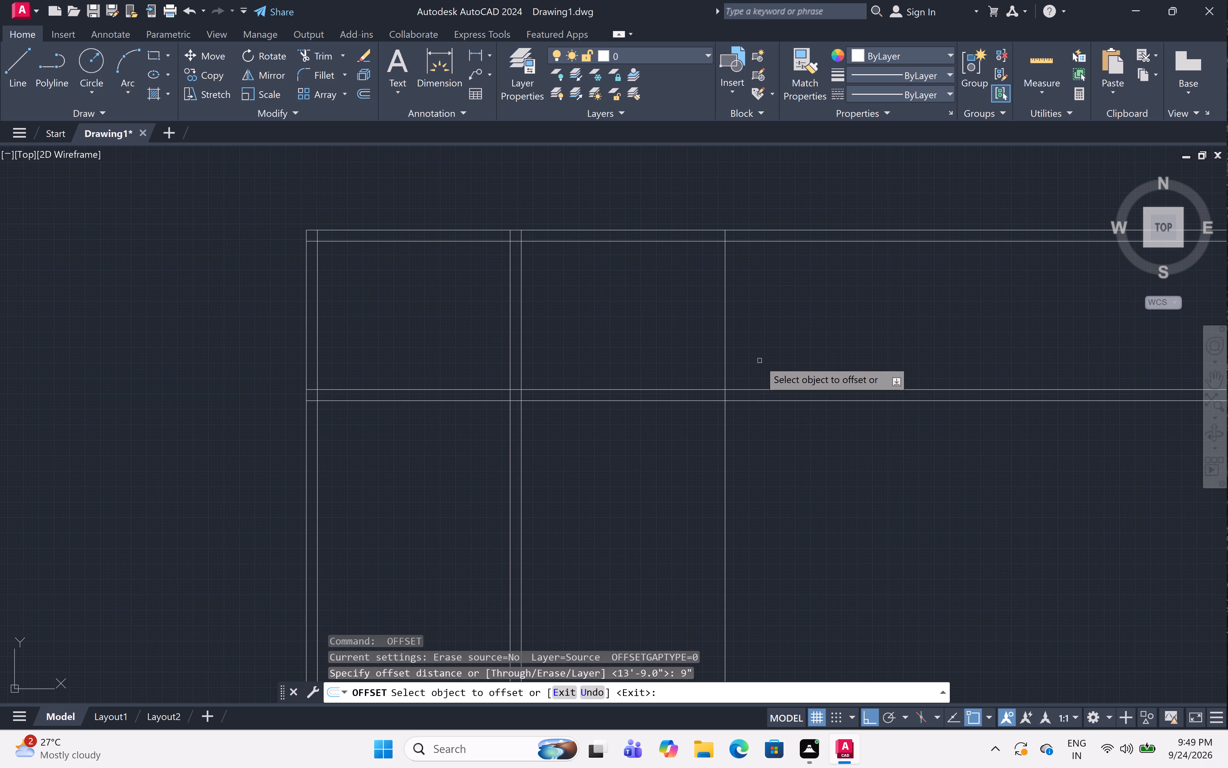
{"action": "left_click", "coordinate": [725, 353]}
{"action": "left_click", "coordinate": [836, 351]}
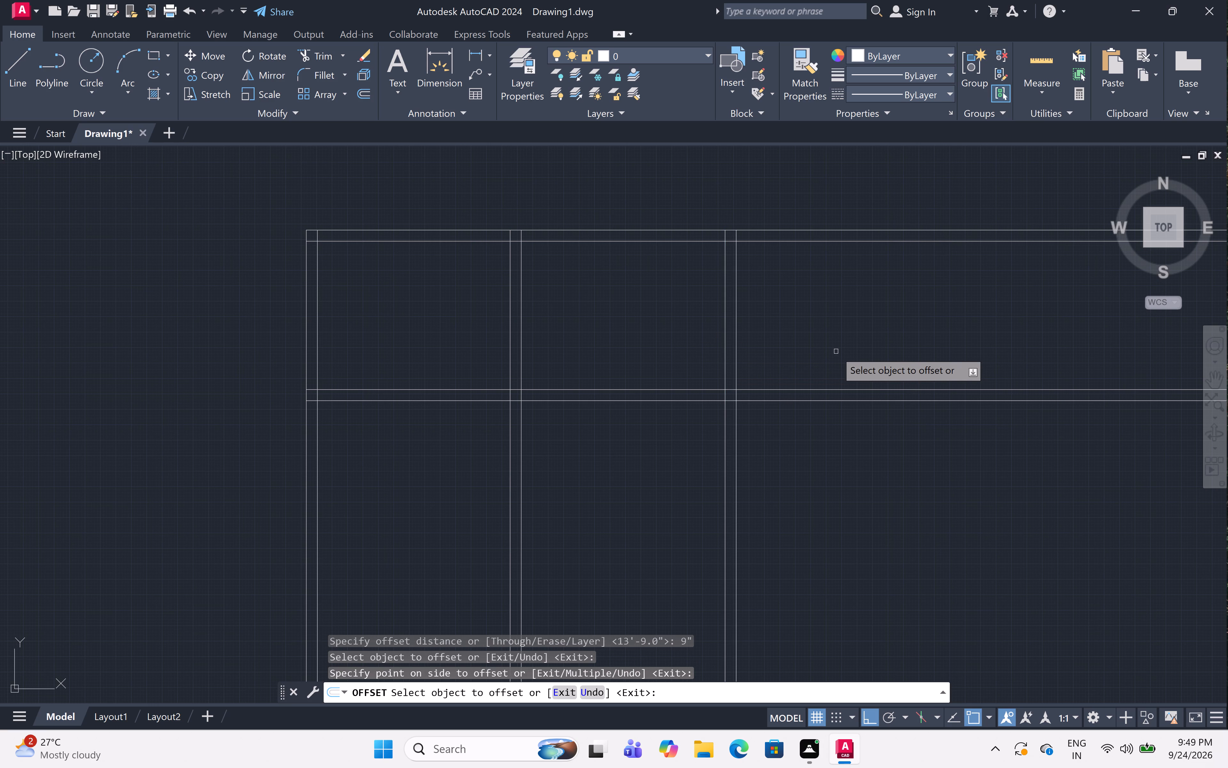
{"action": "key", "text": "Escape"}
Trim the upper and lower walls' horizontal lines where they extend past the second room's right wall, using a fence.
{"action": "scroll", "coordinate": [845, 335], "scroll_direction": "down", "scroll_amount": 2}
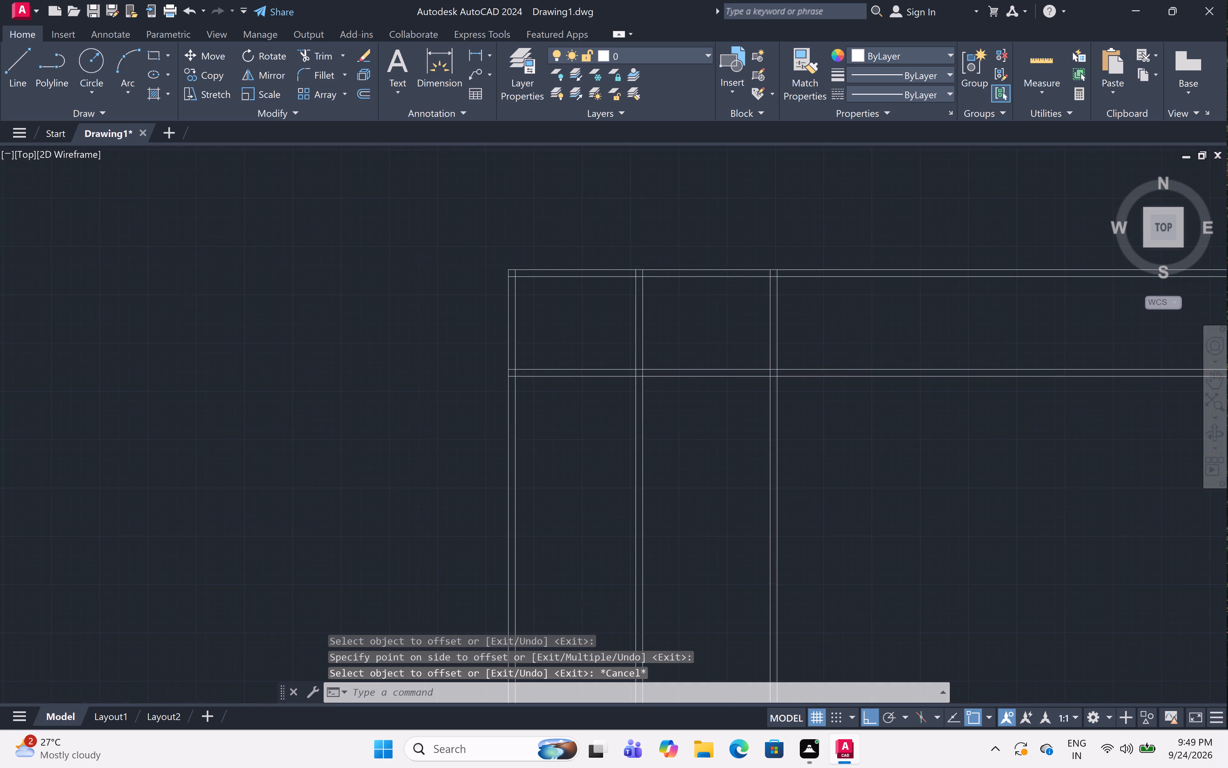
{"action": "type", "text": "tr"}
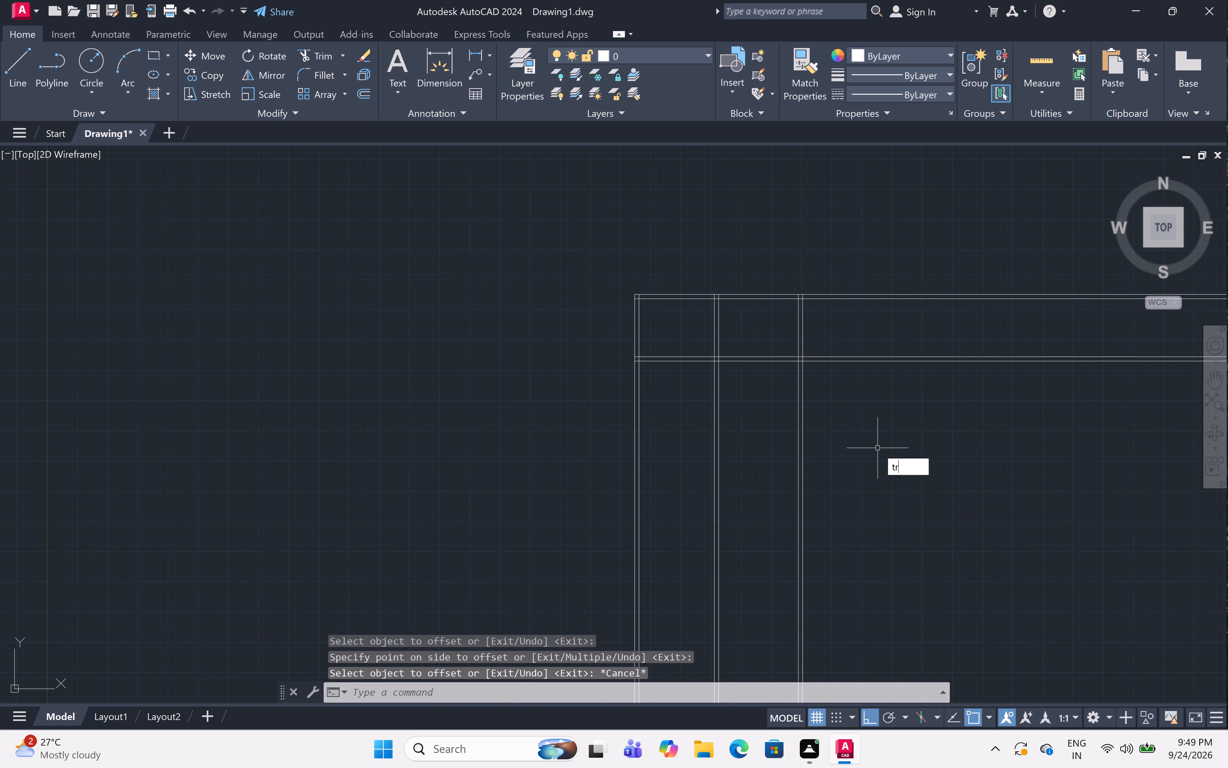
{"action": "key", "text": "space"}
{"action": "left_click", "coordinate": [939, 234]}
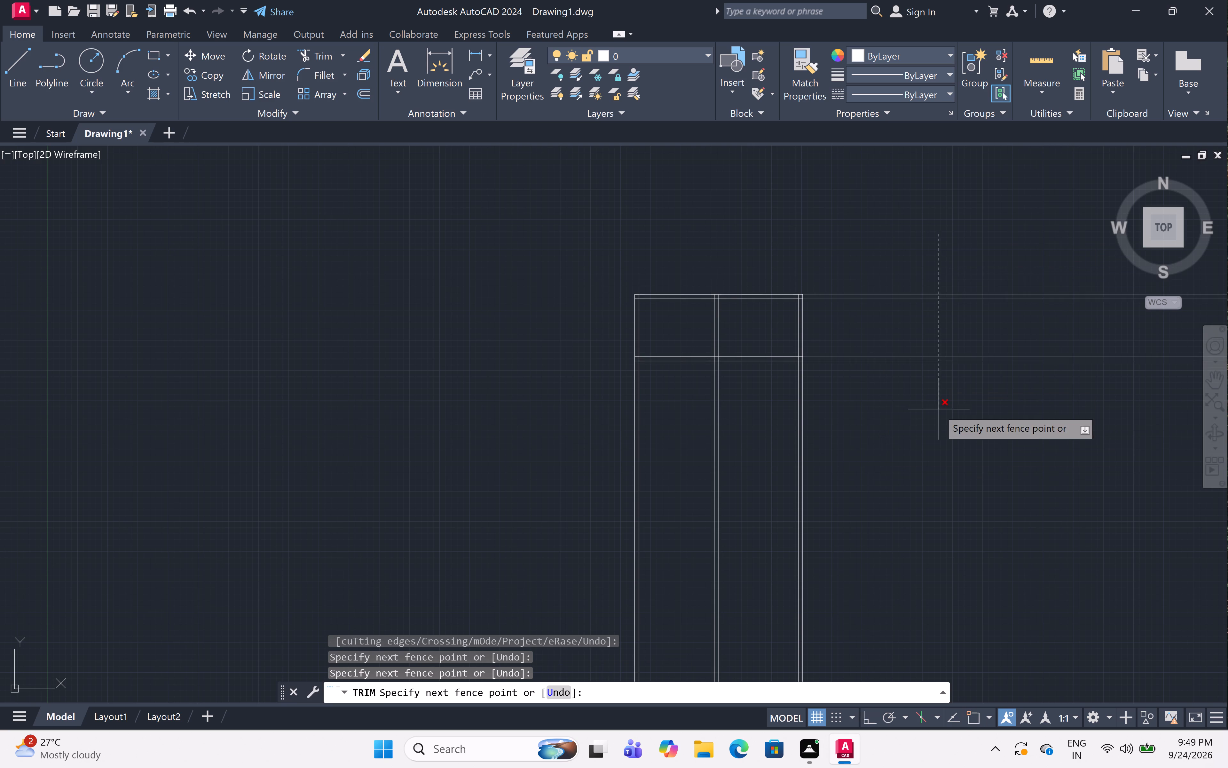
{"action": "double_click", "coordinate": [938, 409]}
Trim the two vertical lines of the wall between the rooms where they extend below the rooms' lower wall, using a fence.
{"action": "scroll", "coordinate": [766, 403], "scroll_direction": "up", "scroll_amount": 2}
{"action": "double_click", "coordinate": [674, 324]}
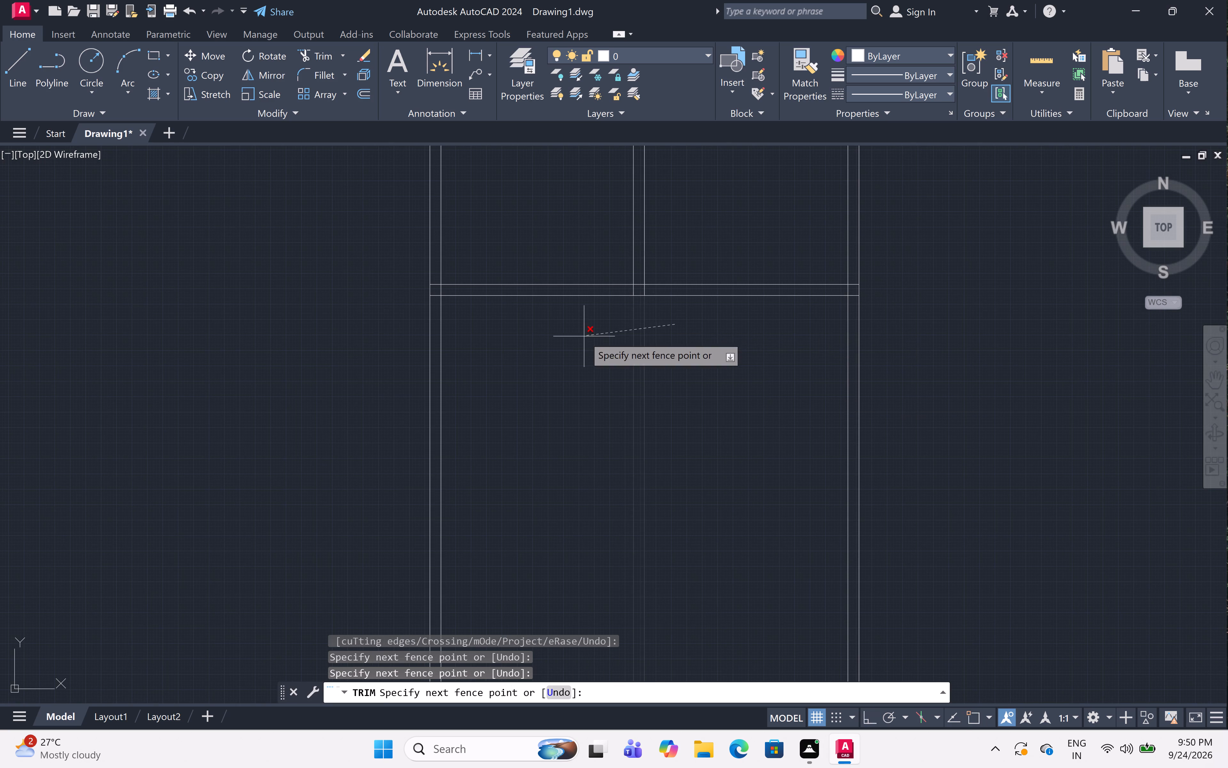
{"action": "left_click", "coordinate": [584, 336]}
{"action": "scroll", "coordinate": [709, 350], "scroll_direction": "down", "scroll_amount": 4}
{"action": "middle_click_drag", "start_coordinate": [701, 388], "coordinate": [716, 357]}
{"action": "scroll", "coordinate": [716, 357], "scroll_direction": "up", "scroll_amount": 1}
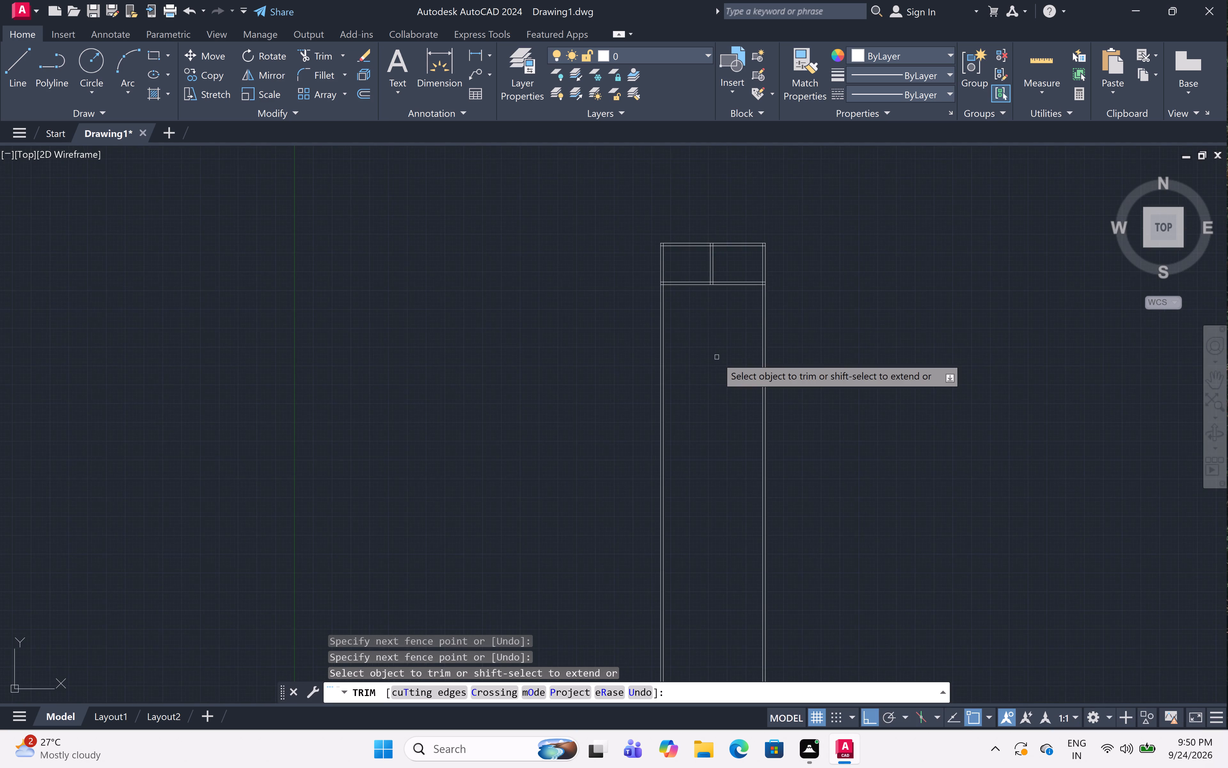
{"action": "scroll", "coordinate": [717, 357], "scroll_direction": "up", "scroll_amount": 1}
{"action": "middle_click_drag", "start_coordinate": [716, 358], "coordinate": [715, 383]}
{"action": "scroll", "coordinate": [720, 236], "scroll_direction": "up", "scroll_amount": 1}
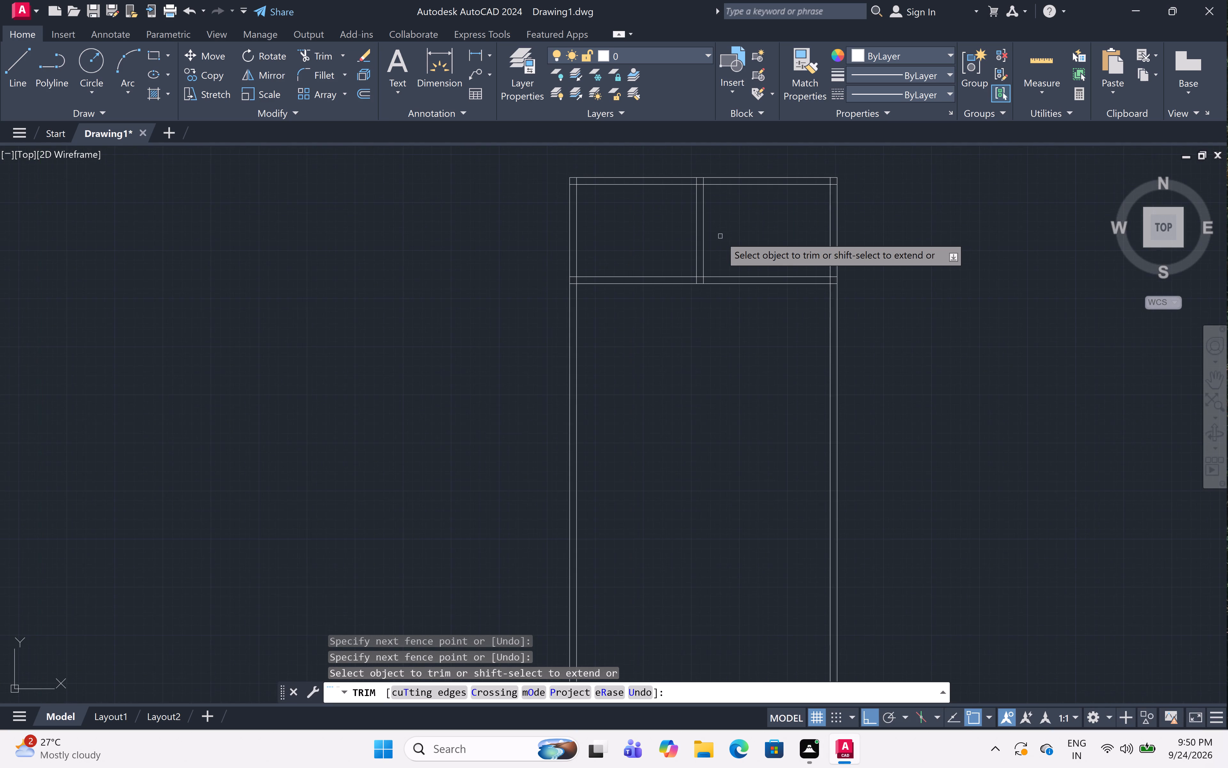
{"action": "middle_click_drag", "start_coordinate": [720, 236], "coordinate": [690, 296]}
{"action": "scroll", "coordinate": [690, 296], "scroll_direction": "up", "scroll_amount": 1}
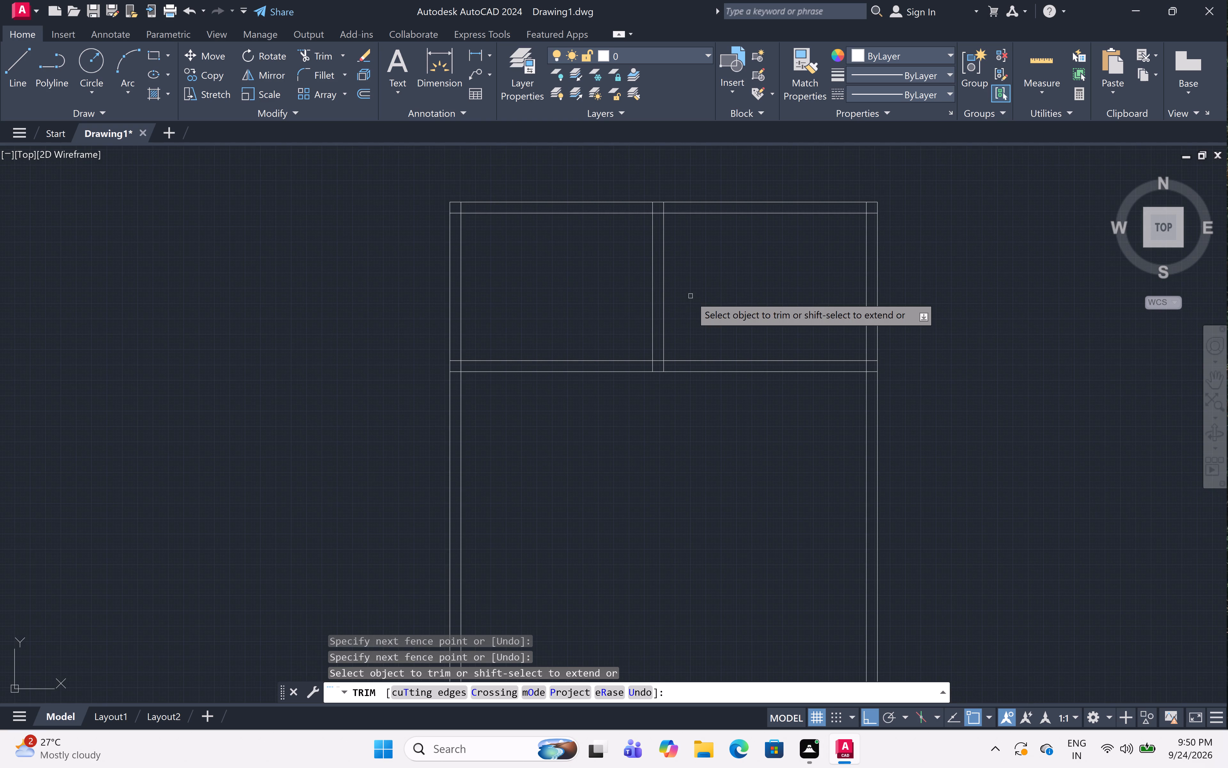
{"action": "key", "text": "Escape"}
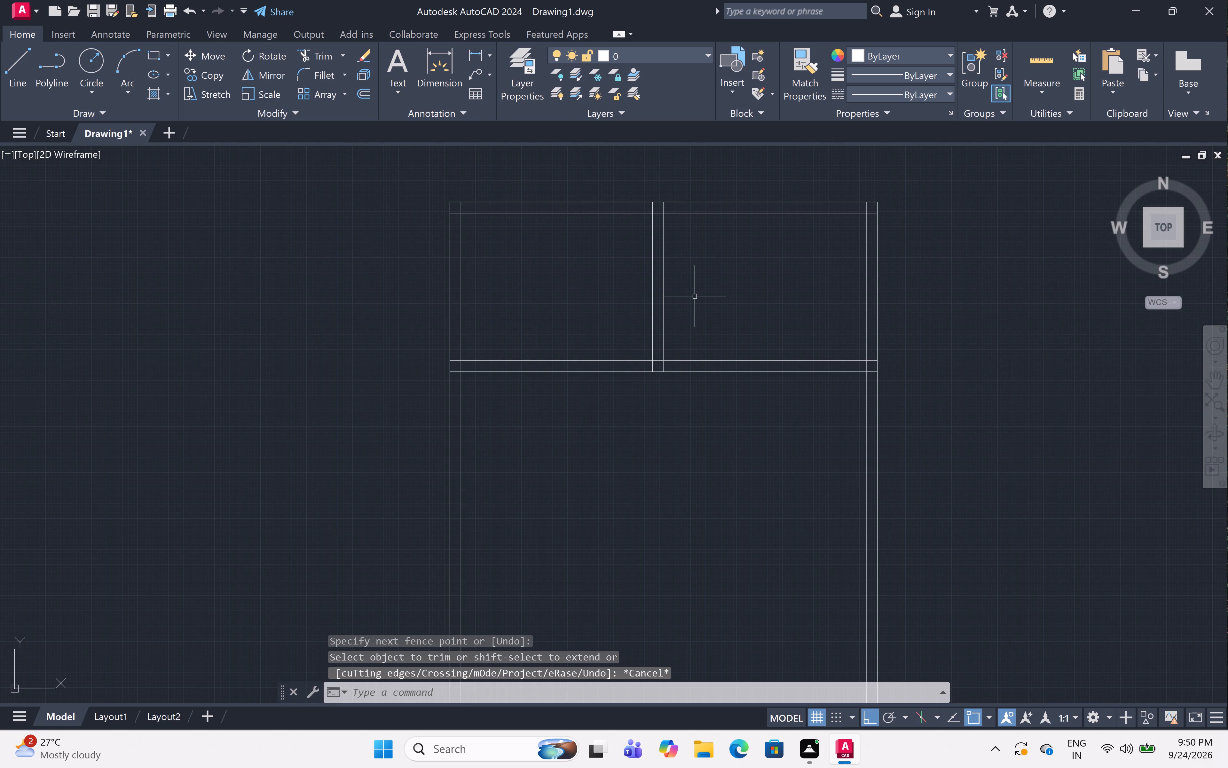
Offset the bottom line of the two rooms' lower wall 6' downward.
{"action": "key", "text": "o"}
{"action": "type", "text": "ff"}
{"action": "key", "text": "space"}
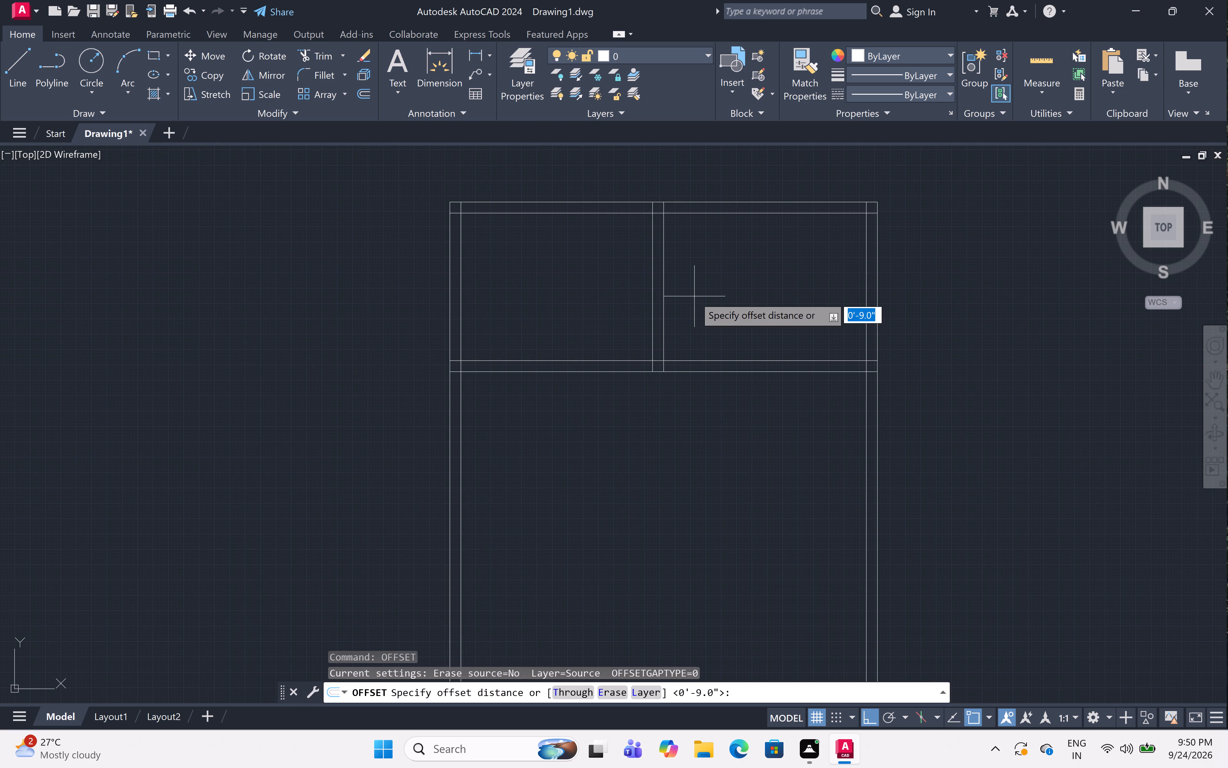
{"action": "type", "text": "6'"}
{"action": "key", "text": "space"}
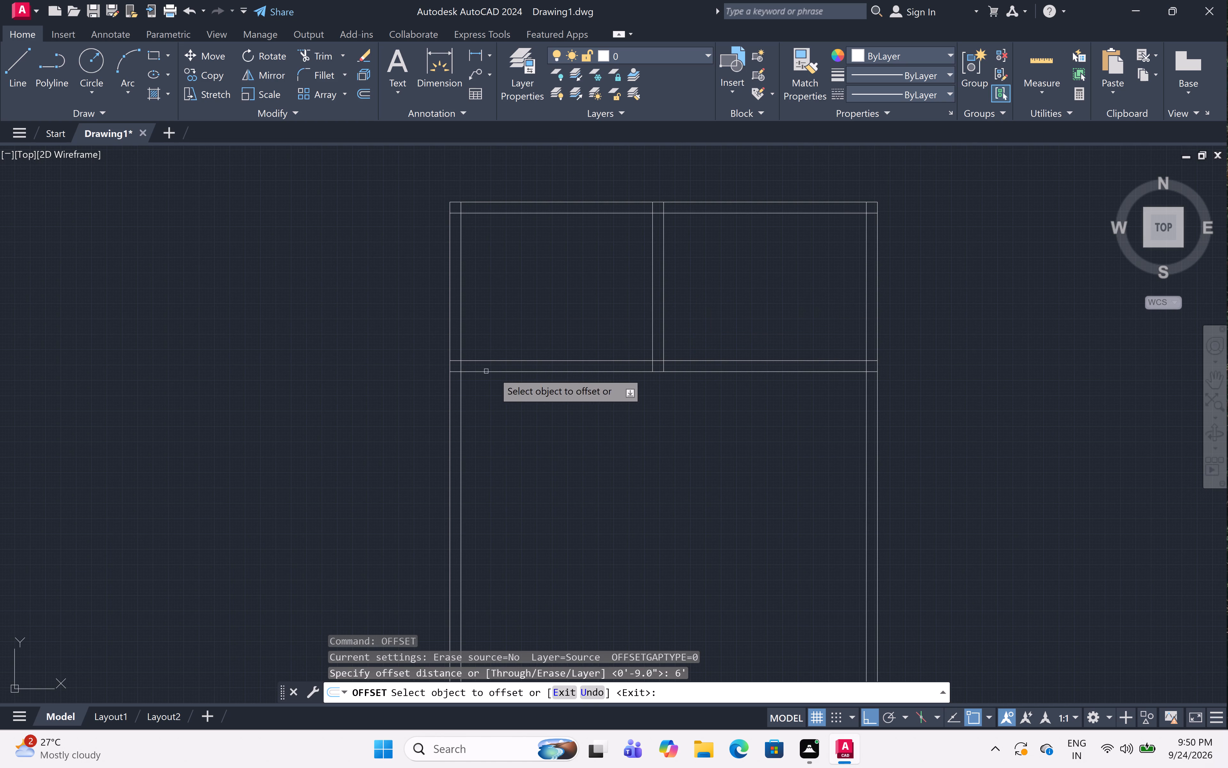
{"action": "left_click", "coordinate": [508, 372]}
{"action": "left_click", "coordinate": [518, 480]}
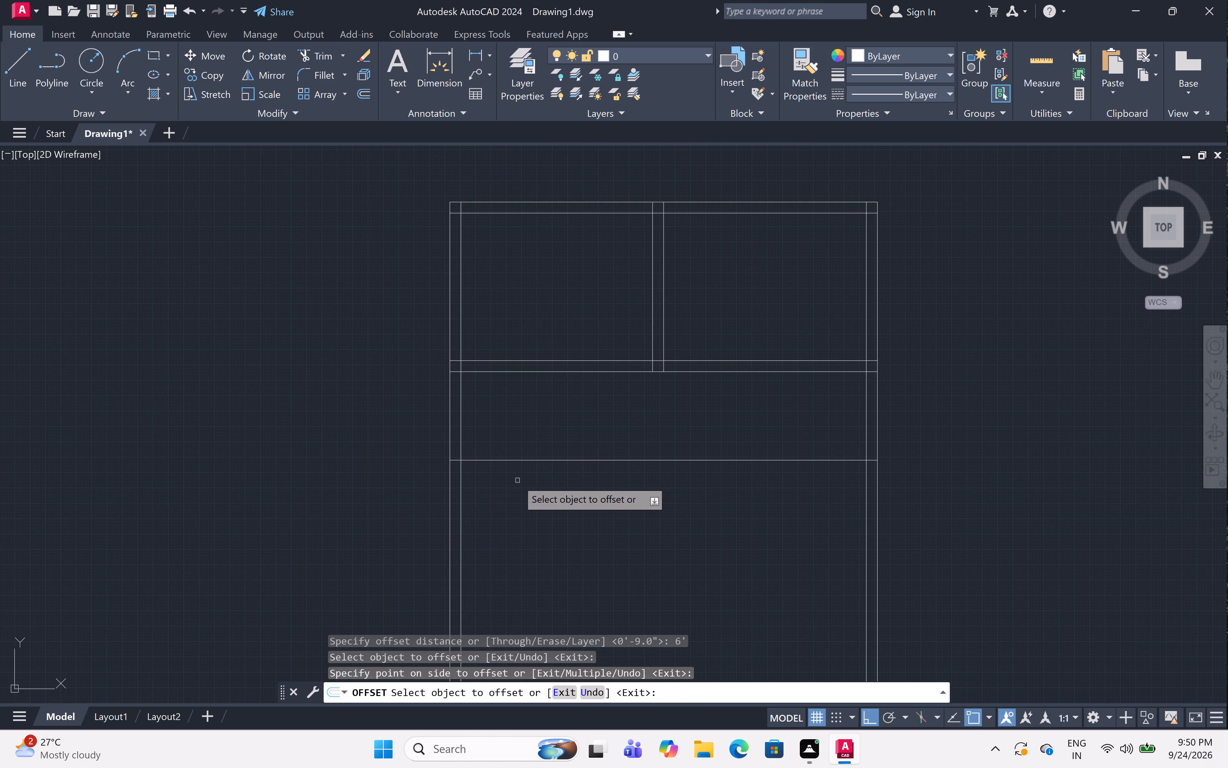
{"action": "key", "text": "space"}
Offset the new horizontal line 9" downward to form the second face of that wall.
{"action": "key", "text": "space"}
{"action": "type", "text": "9\""}
{"action": "key", "text": "space"}
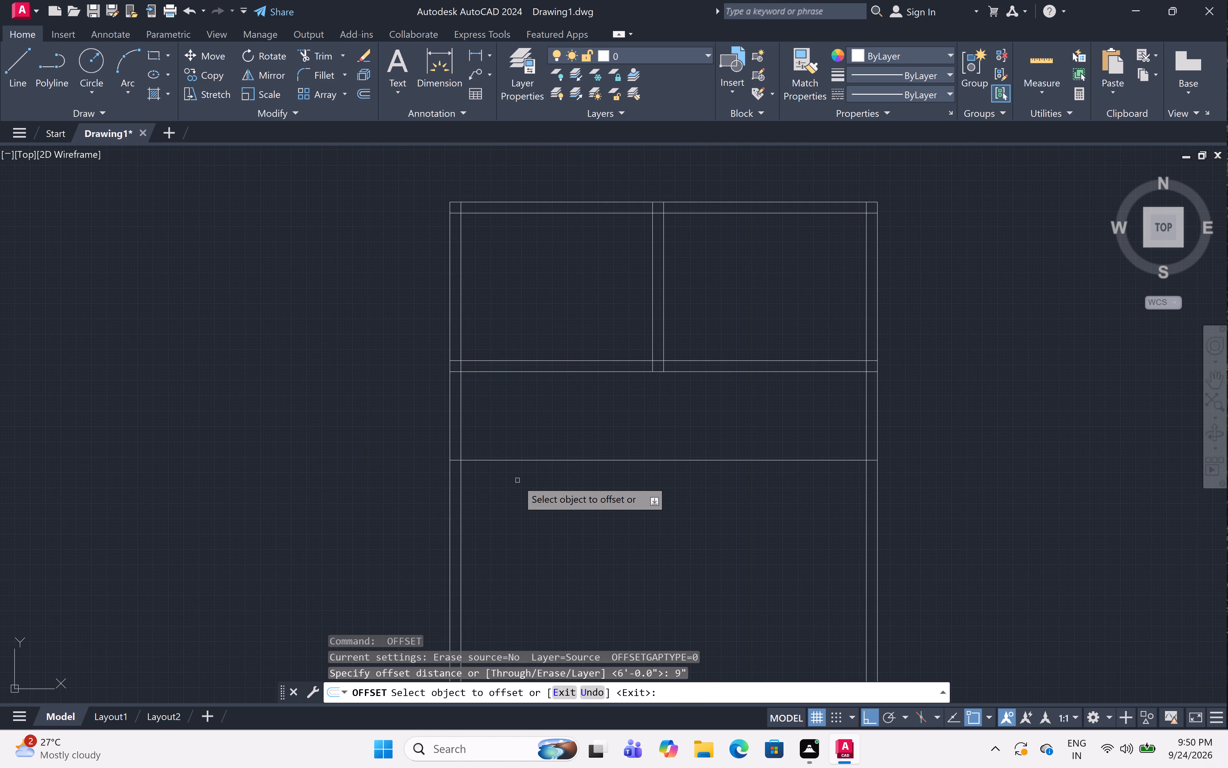
{"action": "double_click", "coordinate": [502, 460]}
{"action": "double_click", "coordinate": [502, 518]}
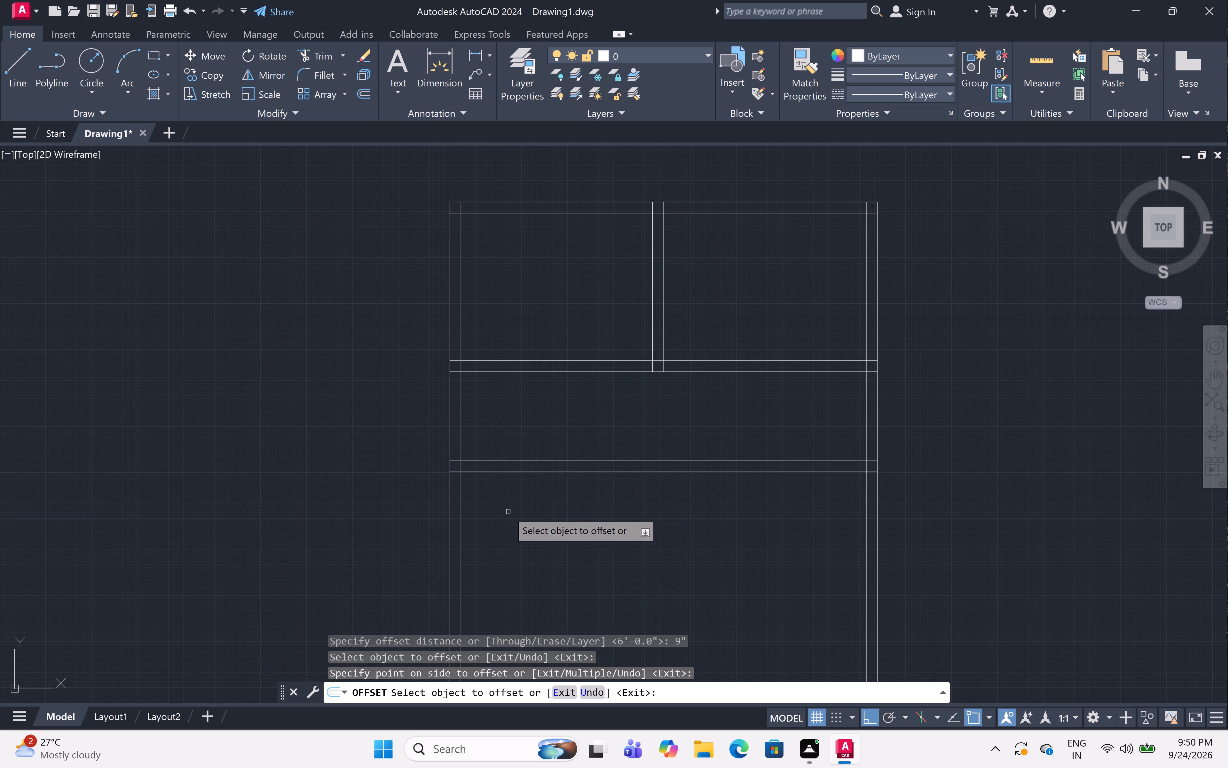
{"action": "key", "text": "Escape"}
Offset the inner lines of the left and right outer walls 8'6" toward the inside of the plan.
{"action": "type", "text": "off"}
{"action": "key", "text": "space"}
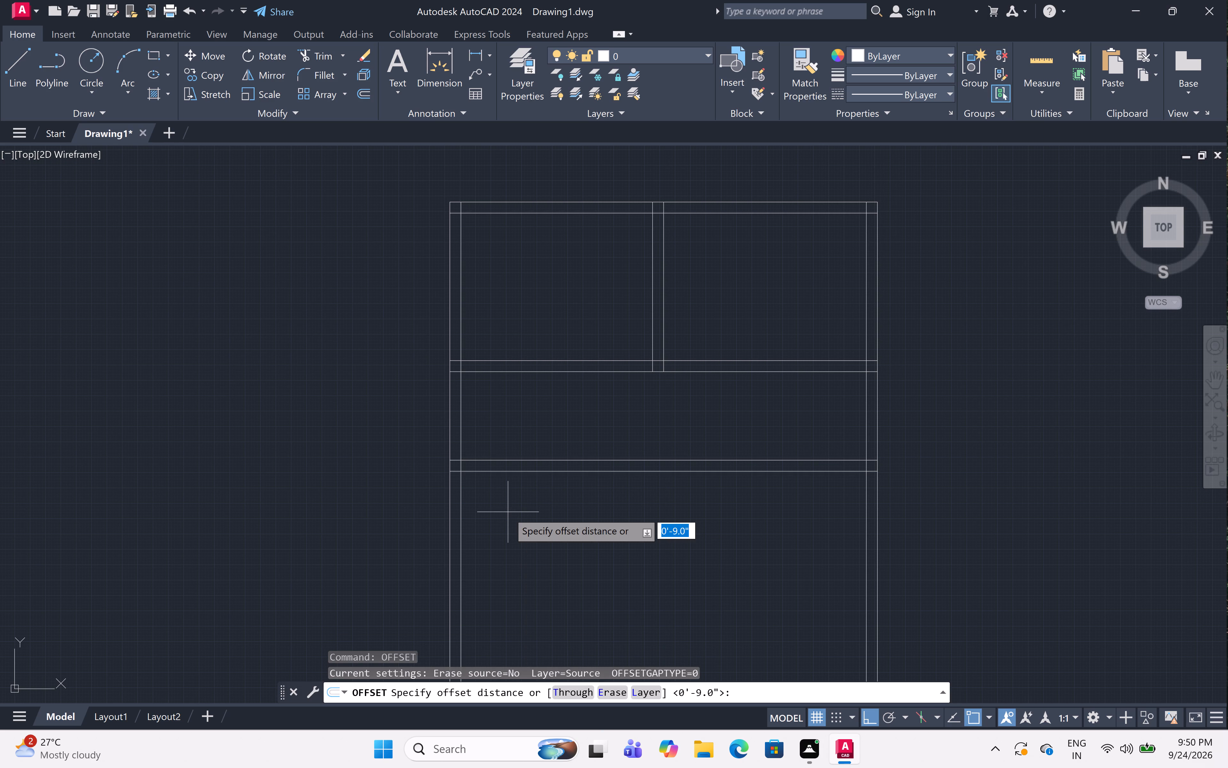
{"action": "type", "text": "8'6"}
{"action": "key", "text": "shift+quotedbl"}
{"action": "key", "text": "space"}
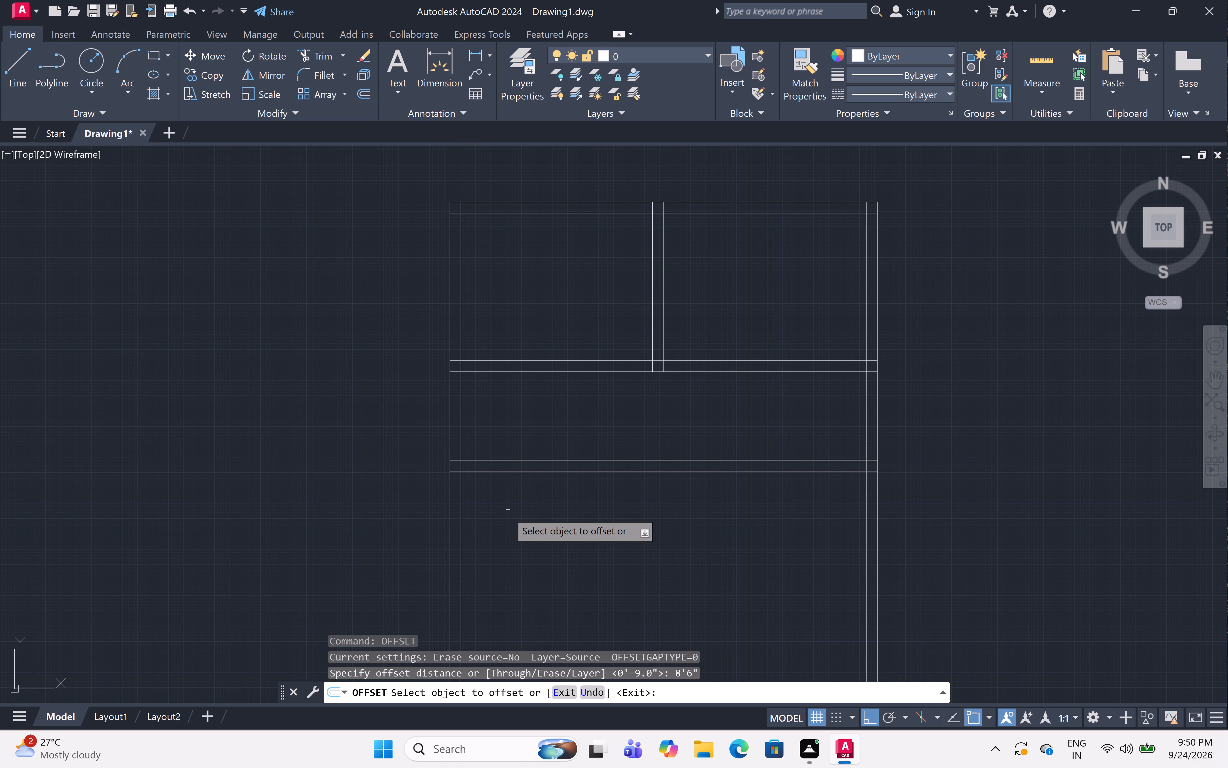
{"action": "left_click", "coordinate": [461, 428]}
{"action": "double_click", "coordinate": [596, 438]}
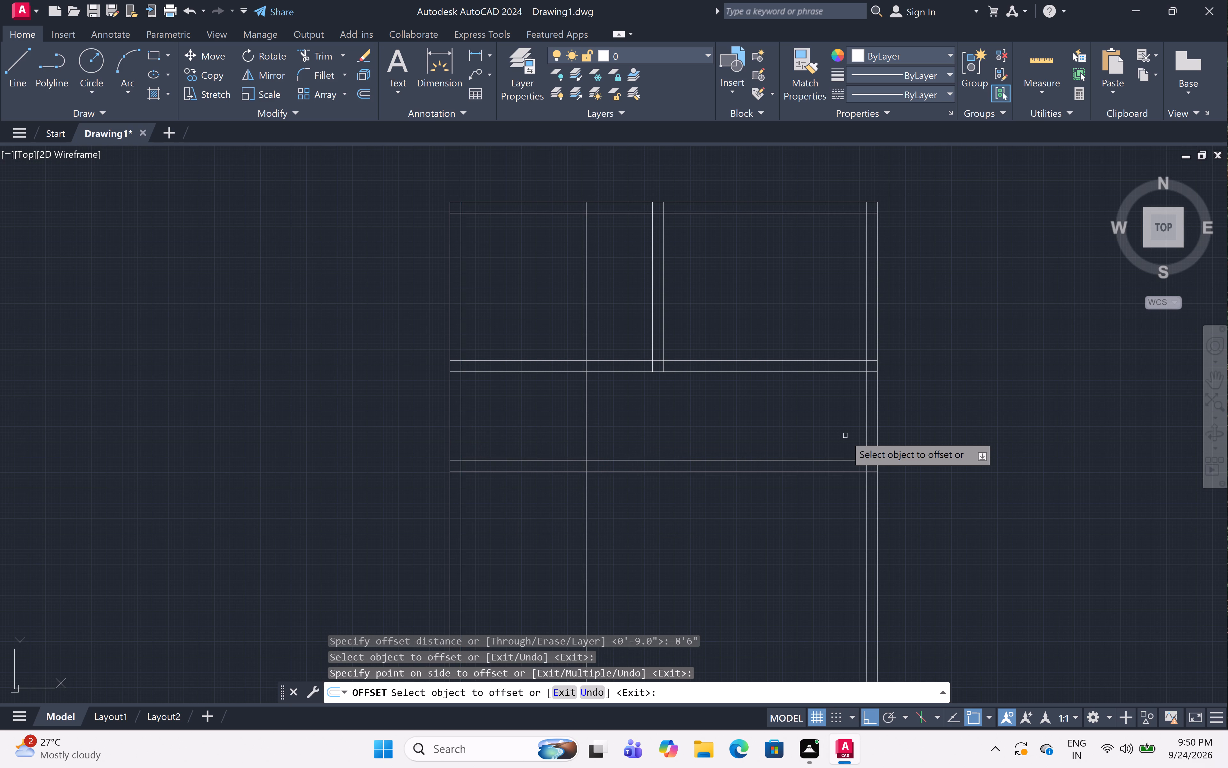
{"action": "left_click", "coordinate": [865, 432]}
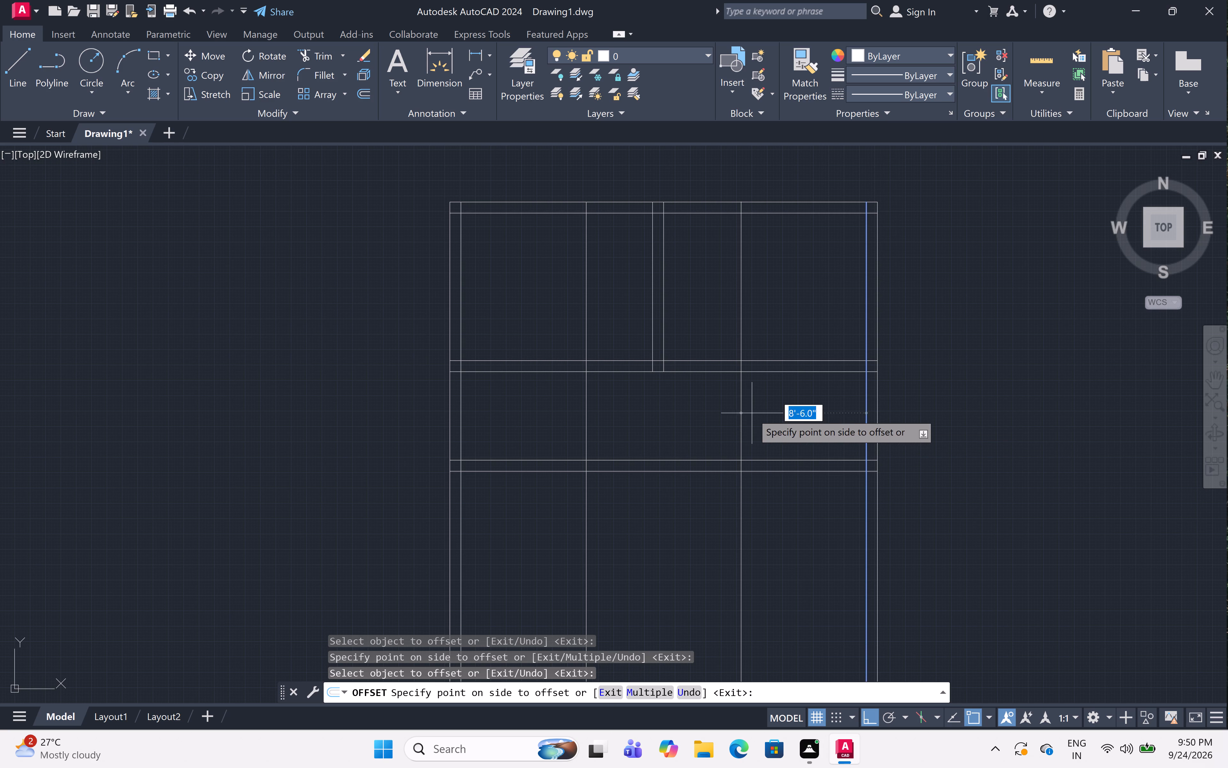
{"action": "double_click", "coordinate": [752, 413]}
{"action": "key", "text": "space"}
Offset both new vertical lines 9" toward the plan's centre to form the second faces of their walls.
{"action": "key", "text": "space"}
{"action": "type", "text": "9\""}
{"action": "key", "text": "space"}
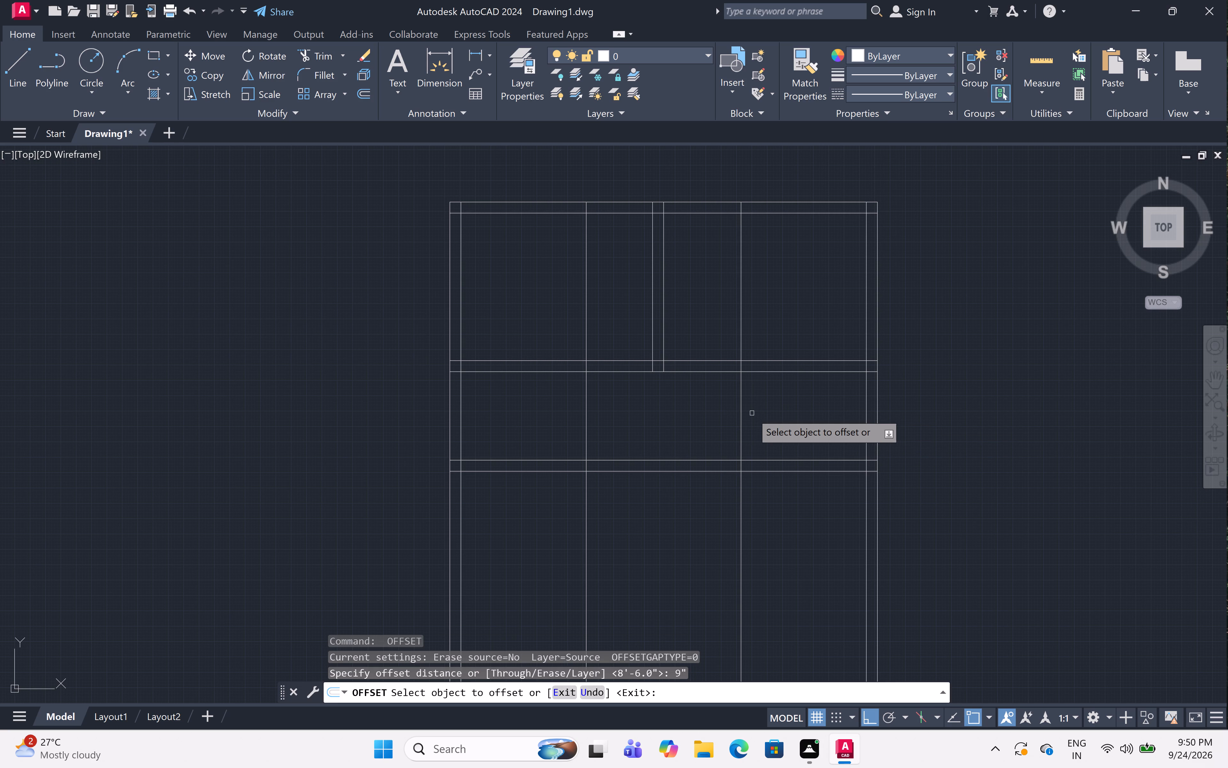
{"action": "double_click", "coordinate": [739, 382]}
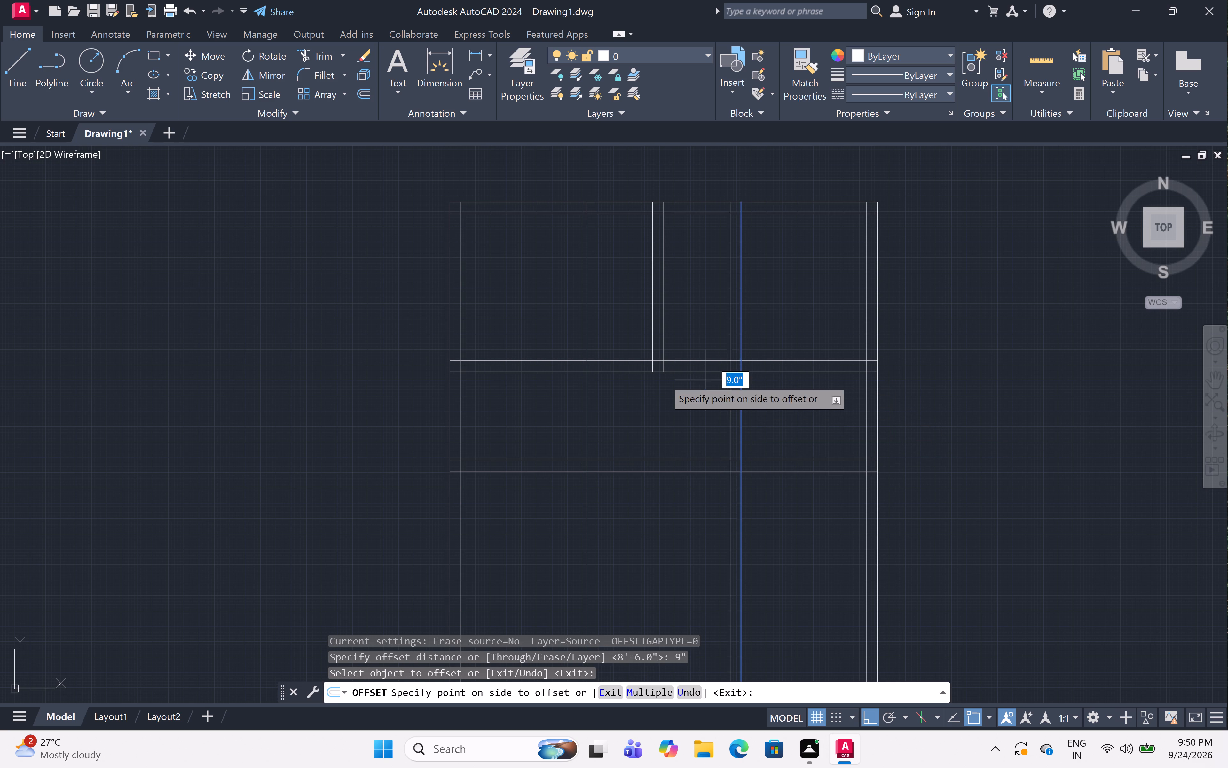
{"action": "double_click", "coordinate": [661, 380]}
{"action": "left_click_drag", "start_coordinate": [585, 388], "coordinate": [590, 390]}
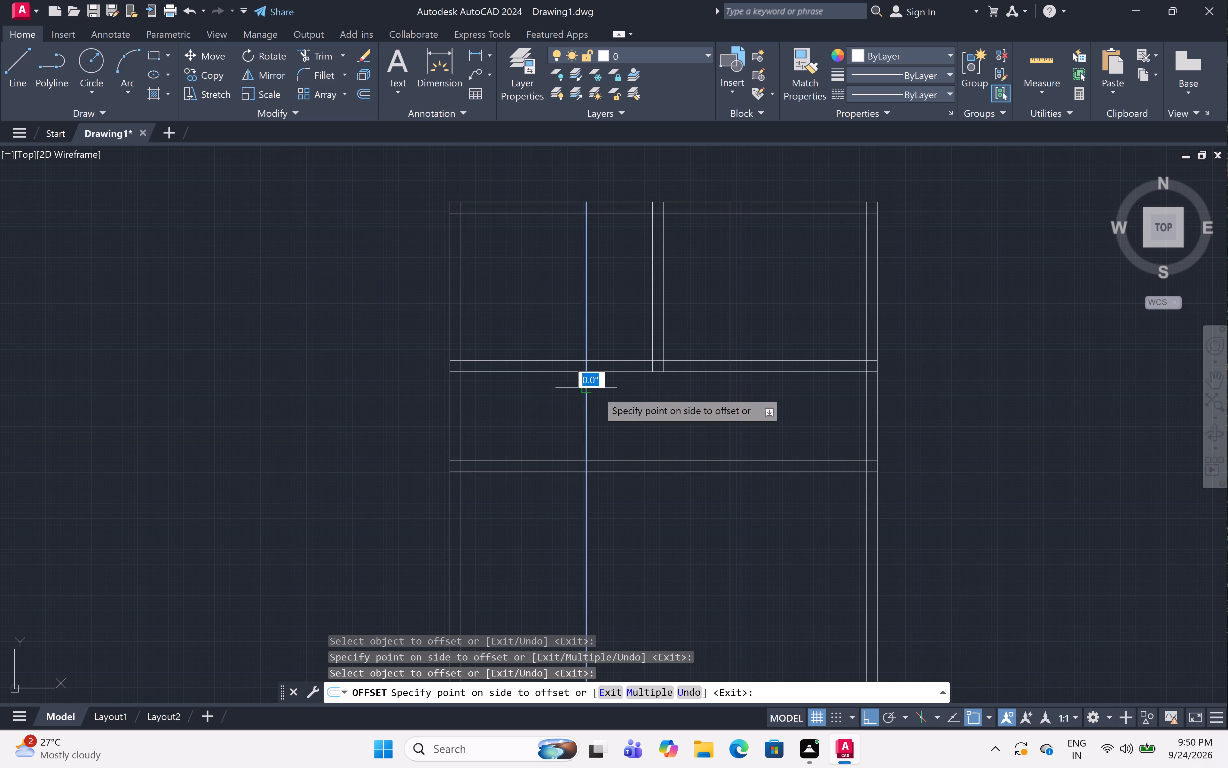
{"action": "left_click", "coordinate": [641, 400]}
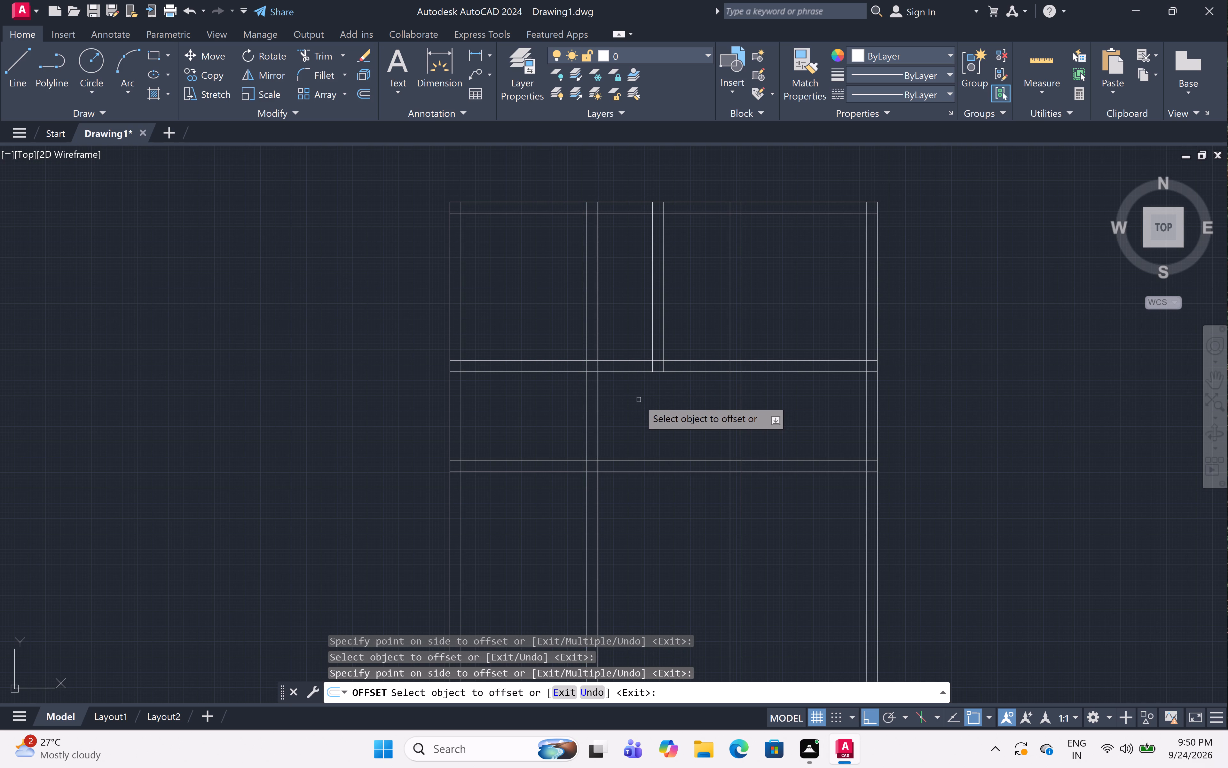
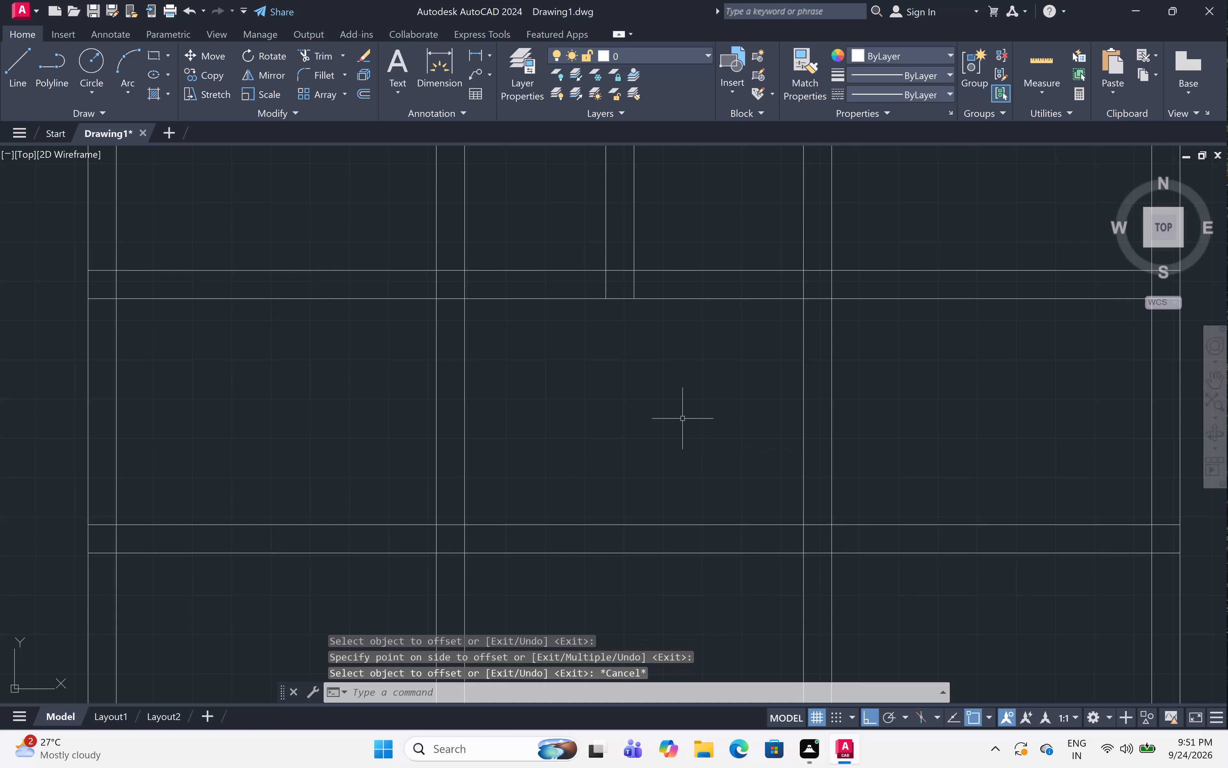
Trim both new vertical wall pairs where they run above the two upper rooms' lower wall.
{"action": "type", "text": "tr"}
{"action": "key", "text": "space"}
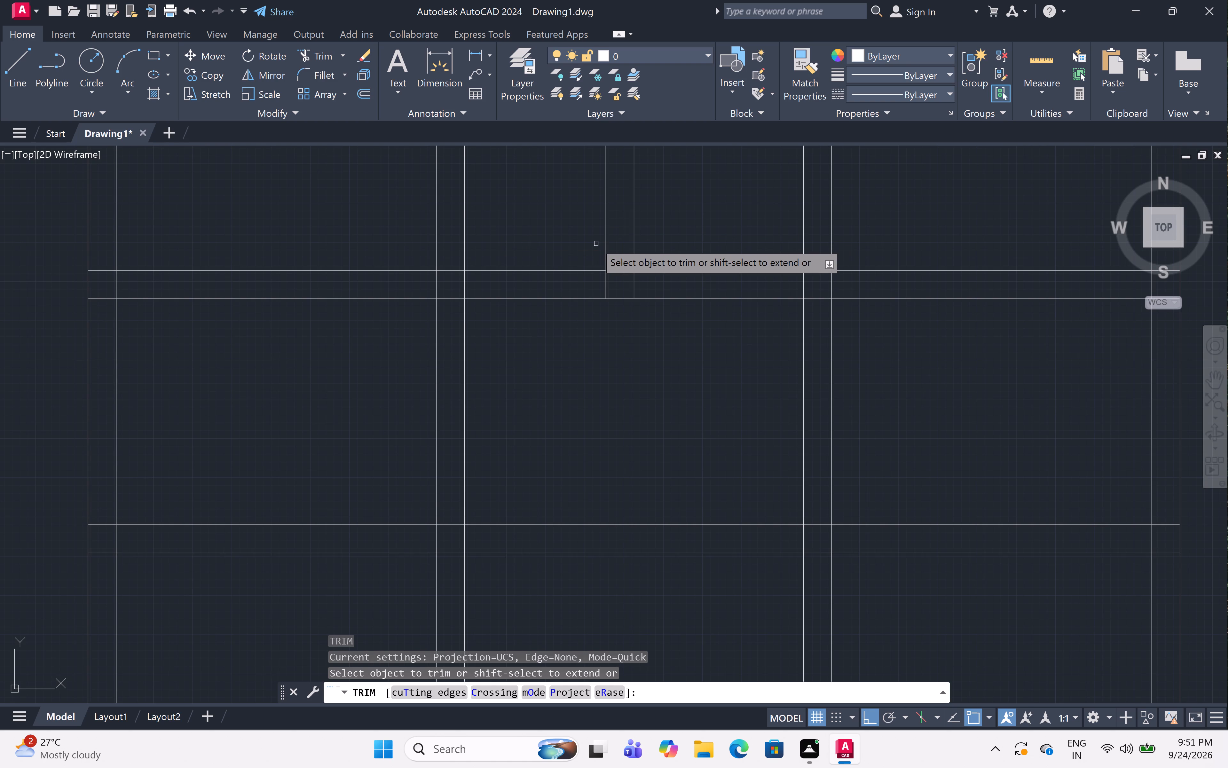
{"action": "left_click", "coordinate": [518, 213]}
{"action": "left_click", "coordinate": [380, 201]}
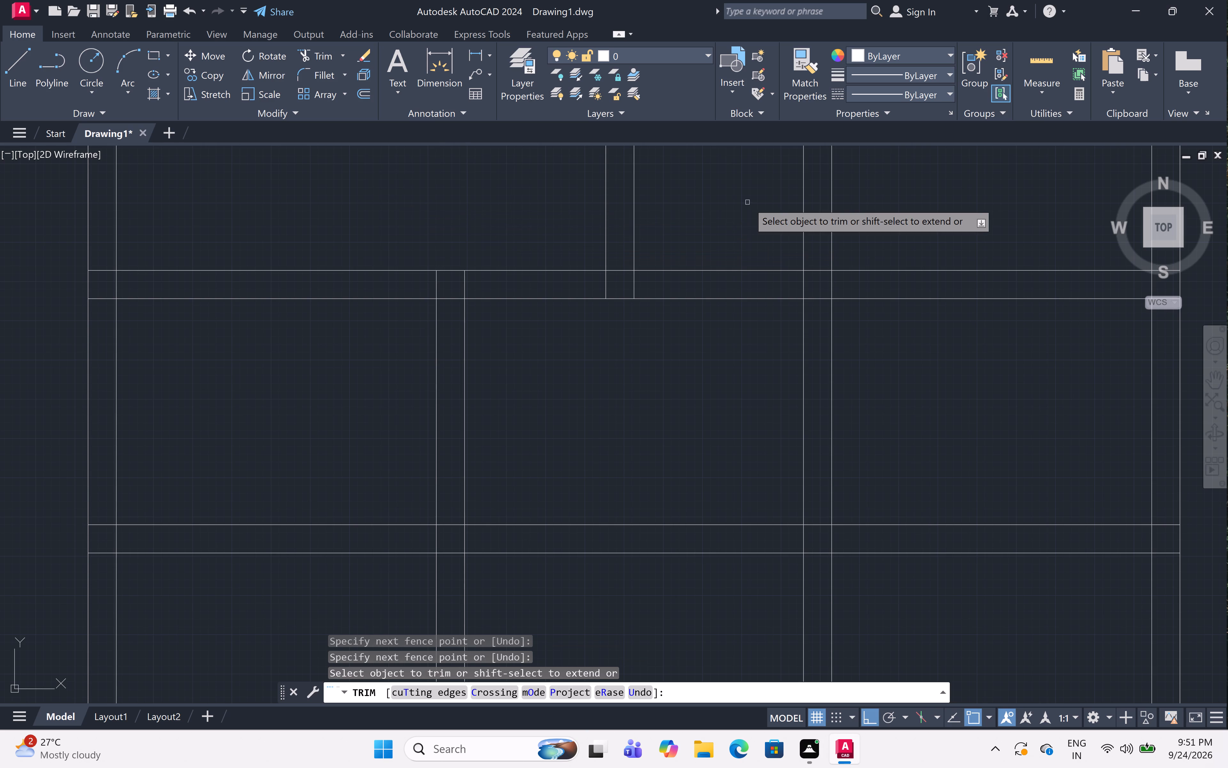
{"action": "double_click", "coordinate": [774, 207]}
{"action": "left_click", "coordinate": [967, 207]}
Trim both vertical wall pairs where they run below the new lower horizontal wall.
{"action": "scroll", "coordinate": [842, 340], "scroll_direction": "down", "scroll_amount": 2}
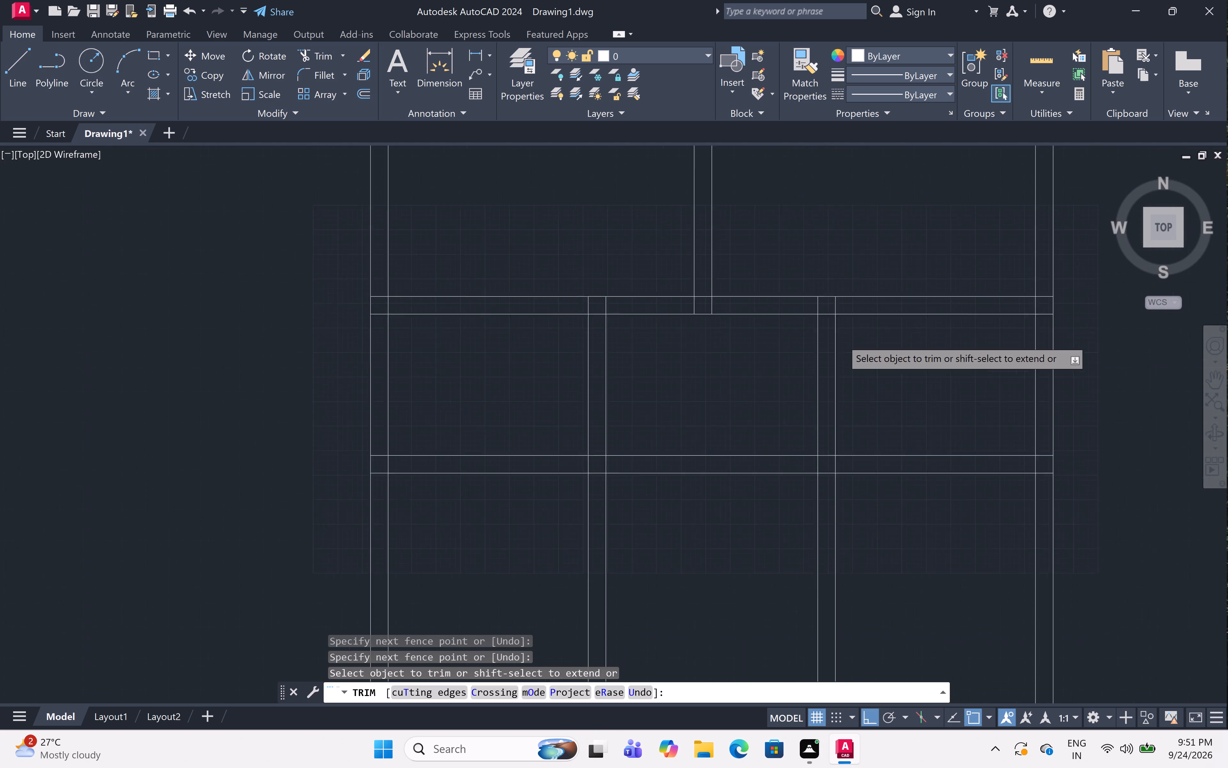
{"action": "scroll", "coordinate": [842, 340], "scroll_direction": "down", "scroll_amount": 1}
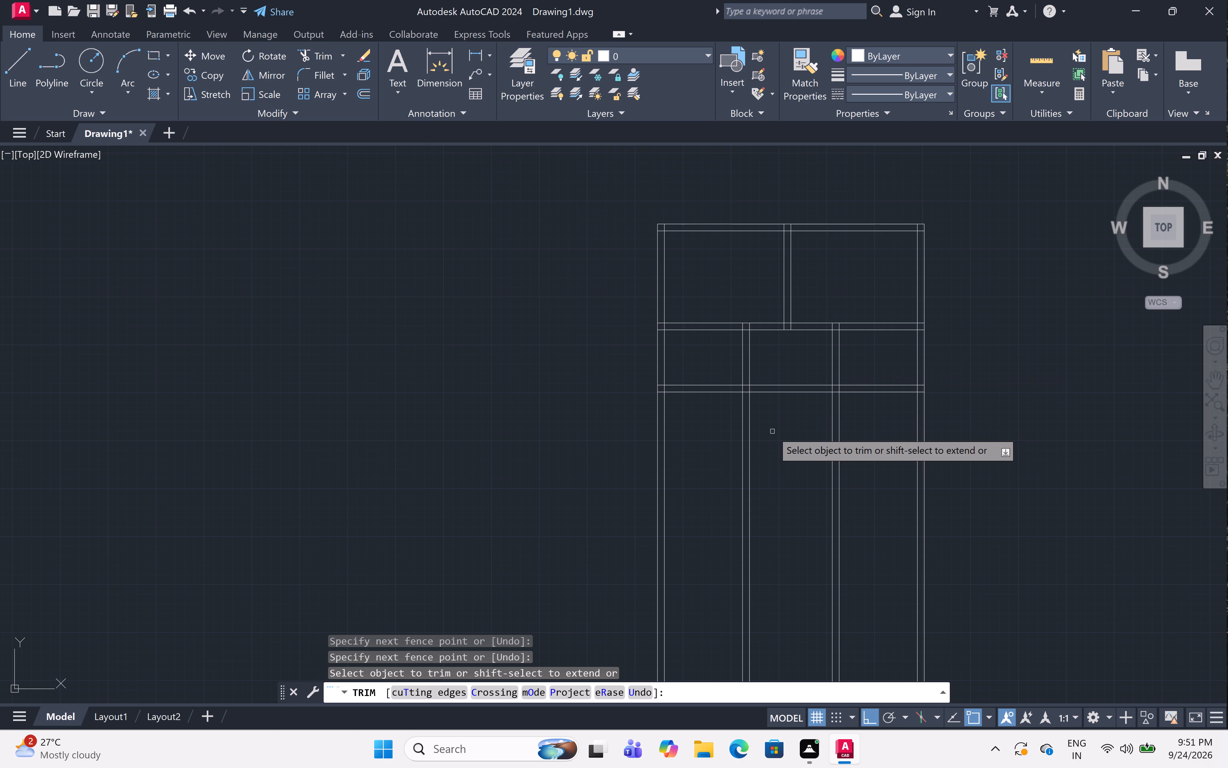
{"action": "scroll", "coordinate": [805, 423], "scroll_direction": "up", "scroll_amount": 1}
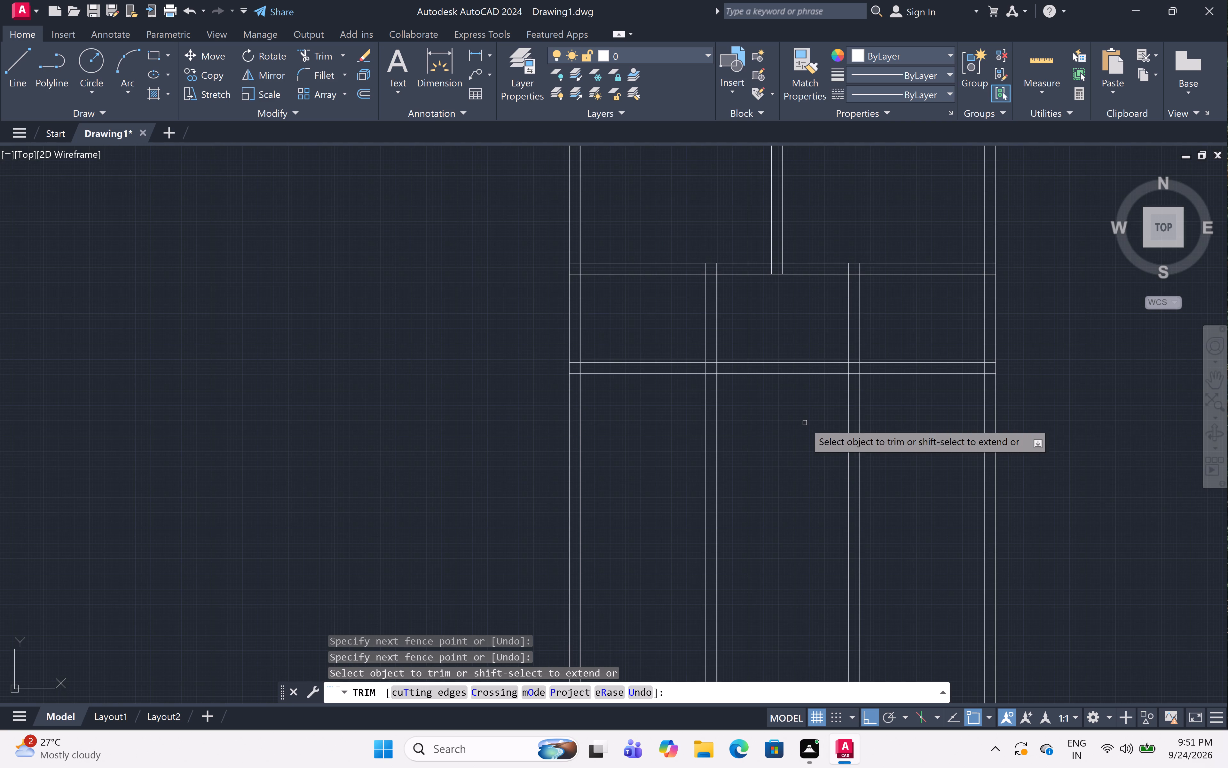
{"action": "left_click", "coordinate": [924, 417]}
{"action": "double_click", "coordinate": [656, 416]}
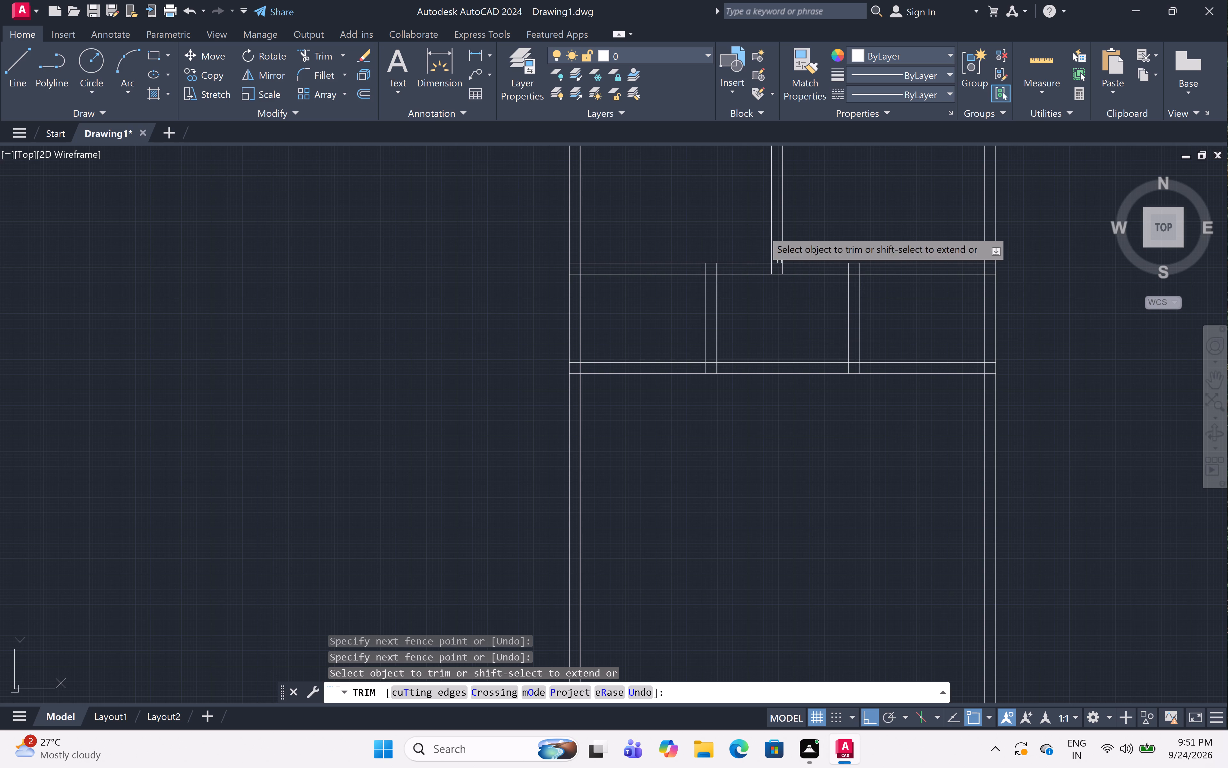
Trim the upper rooms' lower wall lines between the two new vertical walls, on both sides of the centre partition.
{"action": "double_click", "coordinate": [745, 233]}
{"action": "double_click", "coordinate": [744, 294]}
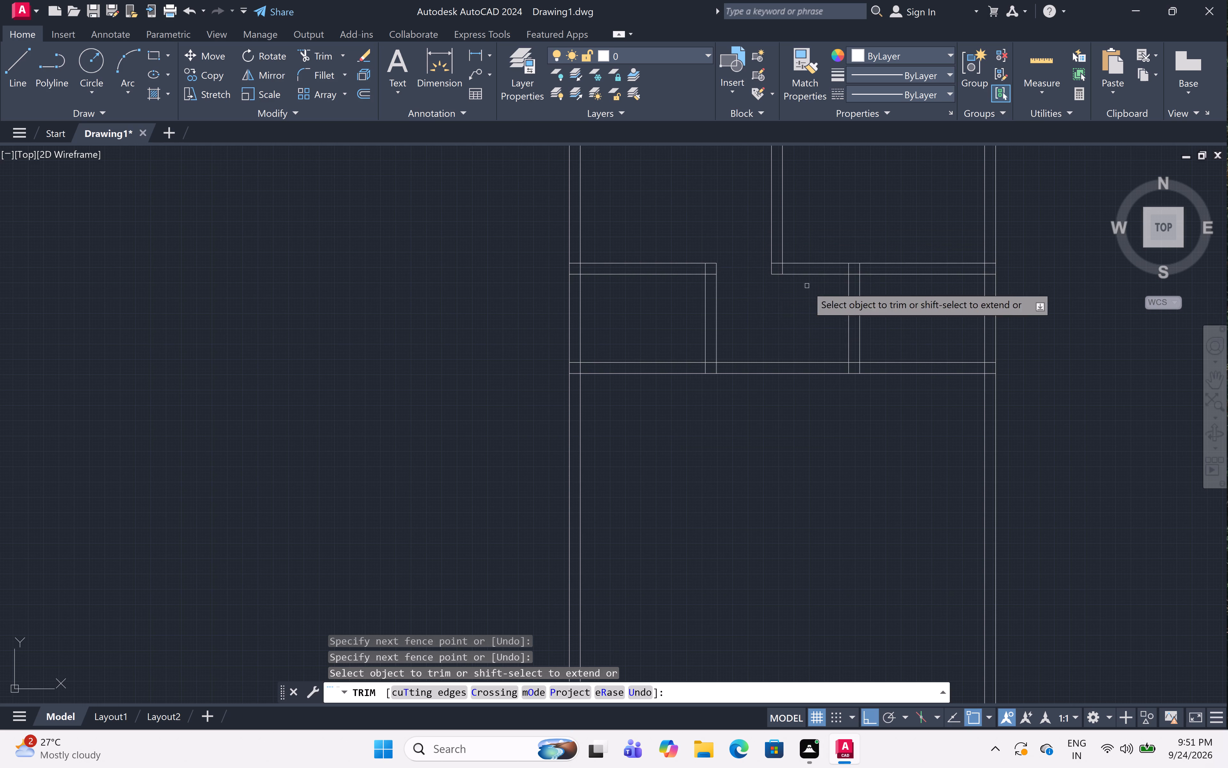
{"action": "double_click", "coordinate": [817, 224]}
{"action": "double_click", "coordinate": [815, 291]}
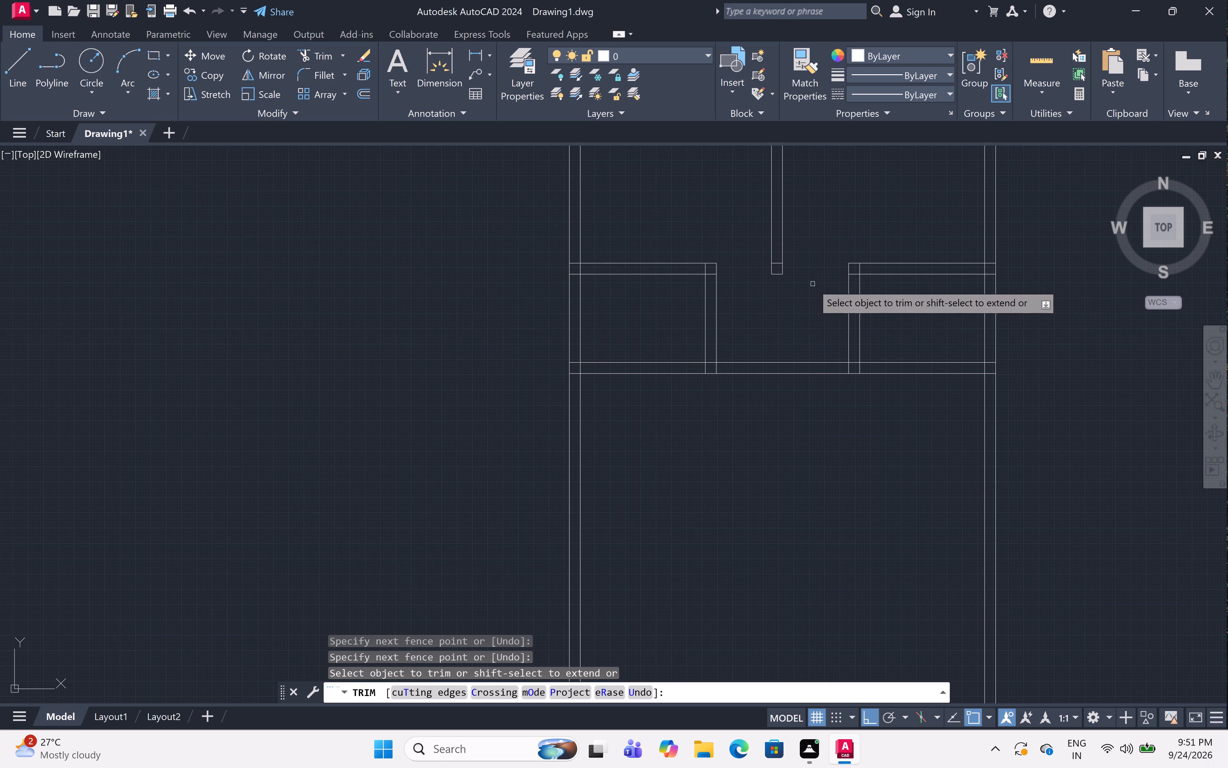
{"action": "middle_click_drag", "start_coordinate": [806, 305], "coordinate": [804, 312]}
{"action": "middle_click_drag", "start_coordinate": [804, 312], "coordinate": [797, 353]}
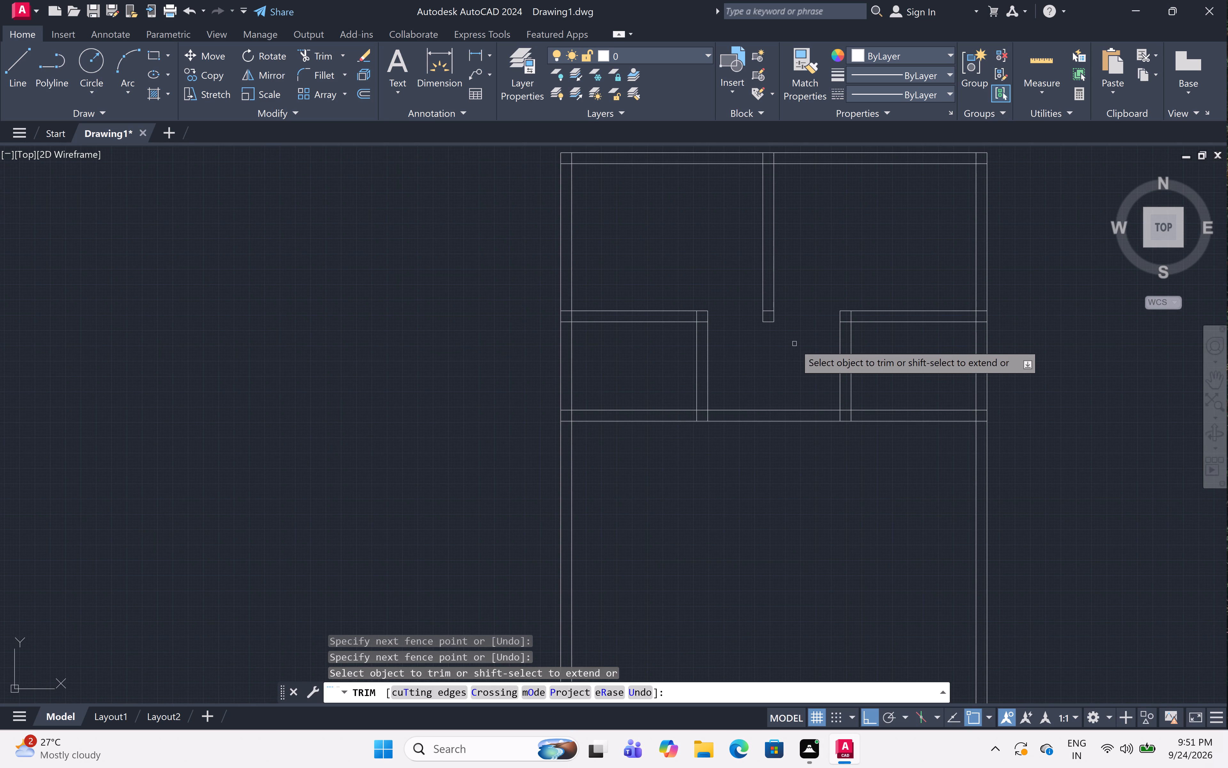
{"action": "middle_click_drag", "start_coordinate": [794, 344], "coordinate": [759, 374]}
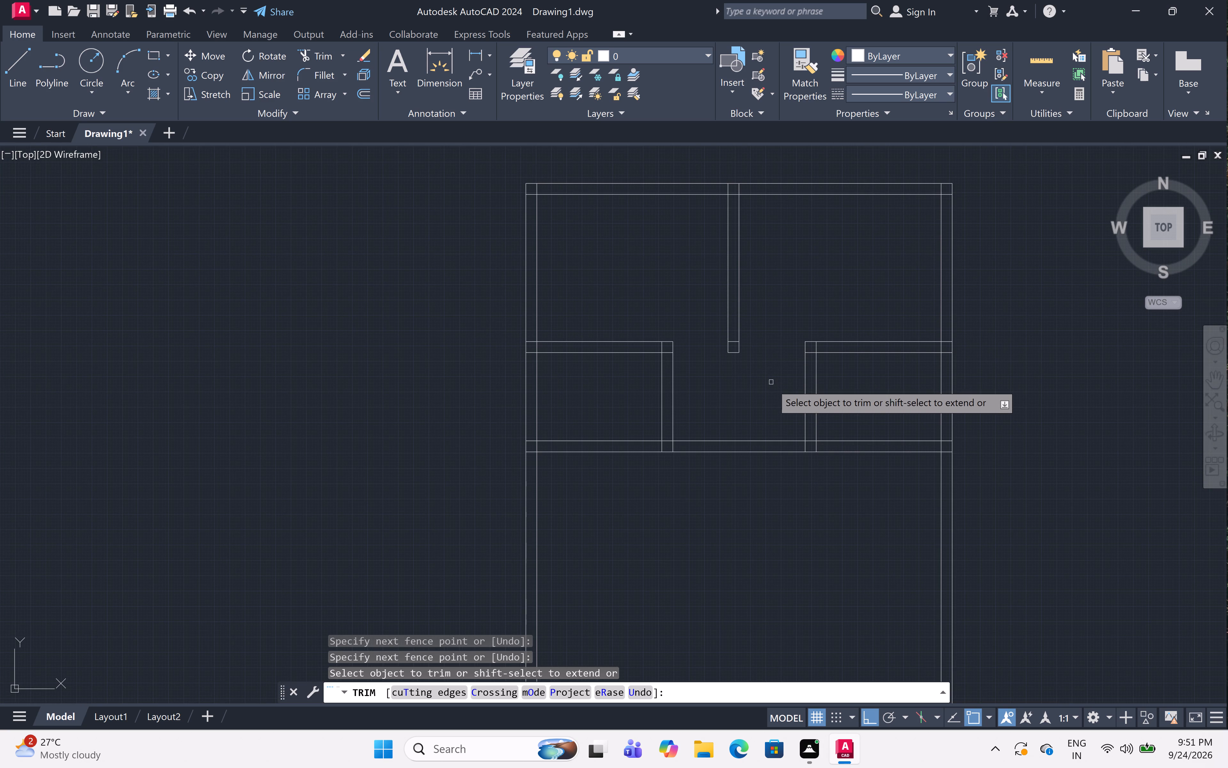
{"action": "middle_click_drag", "start_coordinate": [768, 397], "coordinate": [667, 437]}
{"action": "scroll", "coordinate": [669, 428], "scroll_direction": "up", "scroll_amount": 1}
{"action": "middle_click_drag", "start_coordinate": [669, 428], "coordinate": [673, 451]}
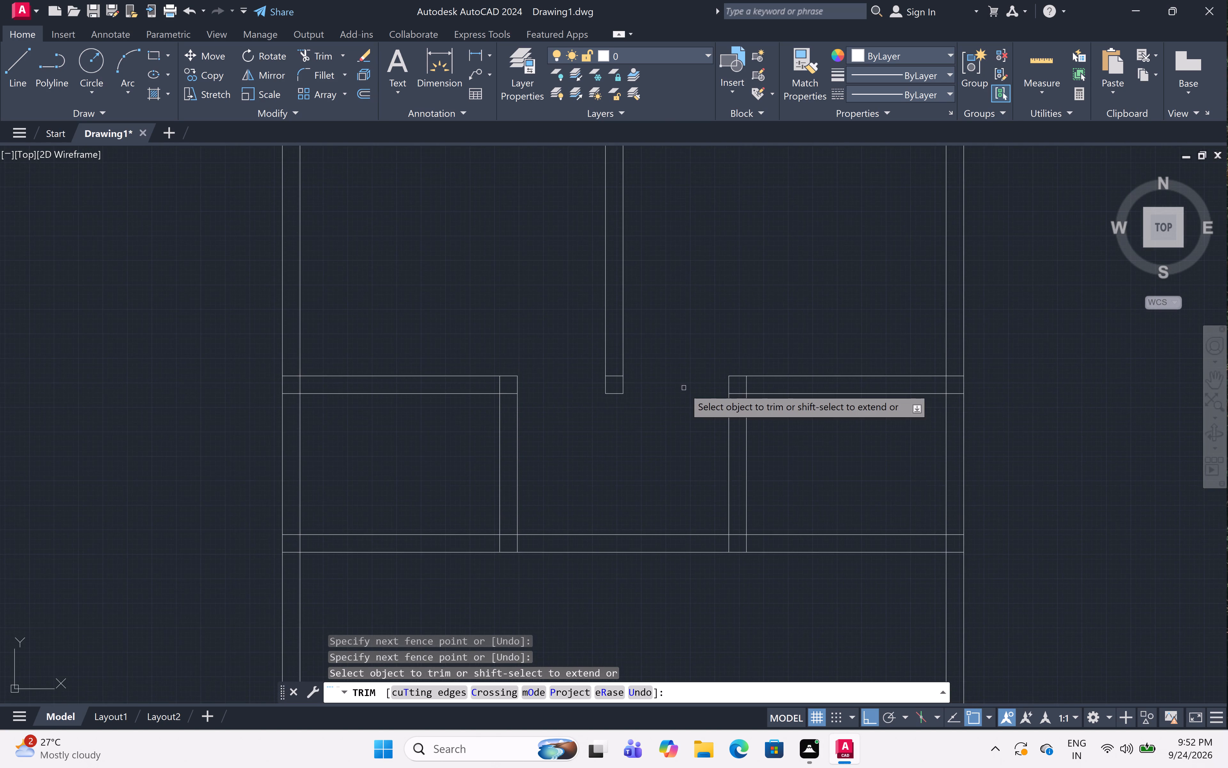
{"action": "scroll", "coordinate": [684, 388], "scroll_direction": "down", "scroll_amount": 1}
{"action": "middle_click_drag", "start_coordinate": [686, 402], "coordinate": [687, 365]}
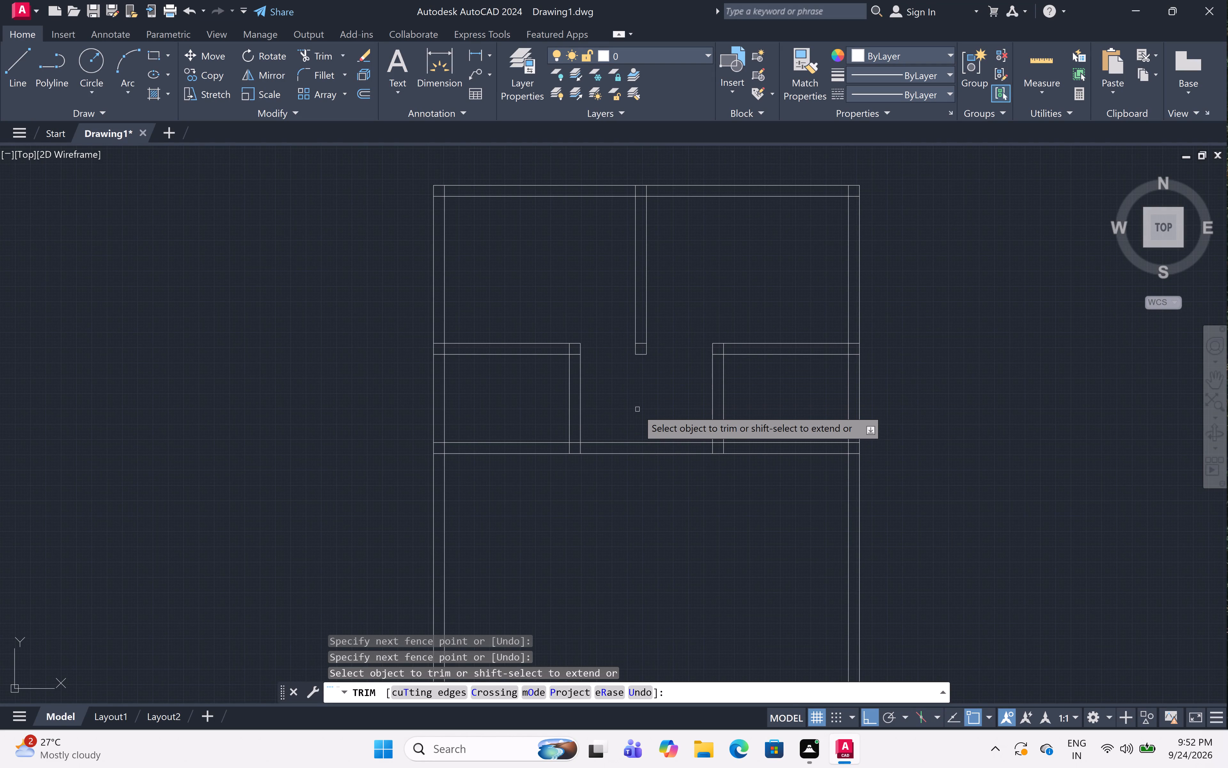
{"action": "key", "text": "Escape"}
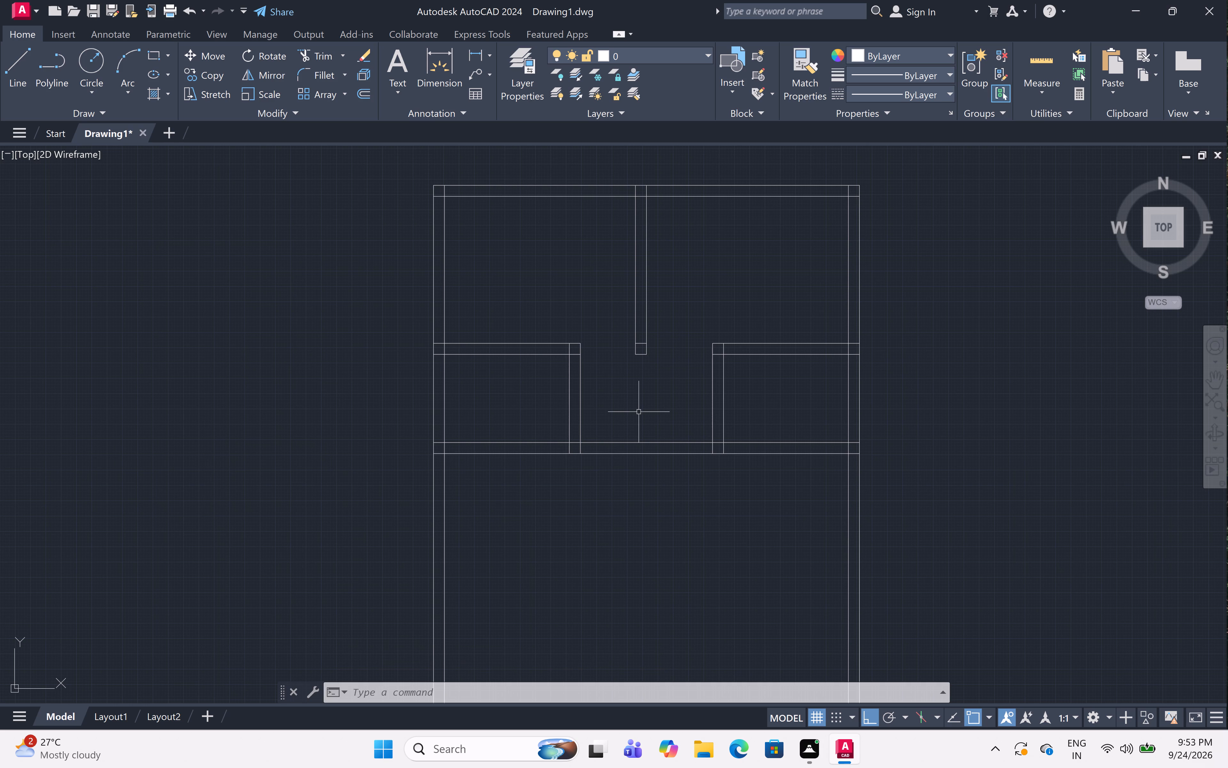
Extend both lines of the centre partition down to the bottom line of the lower horizontal wall.
{"action": "type", "text": "ex"}
{"action": "key", "text": "space"}
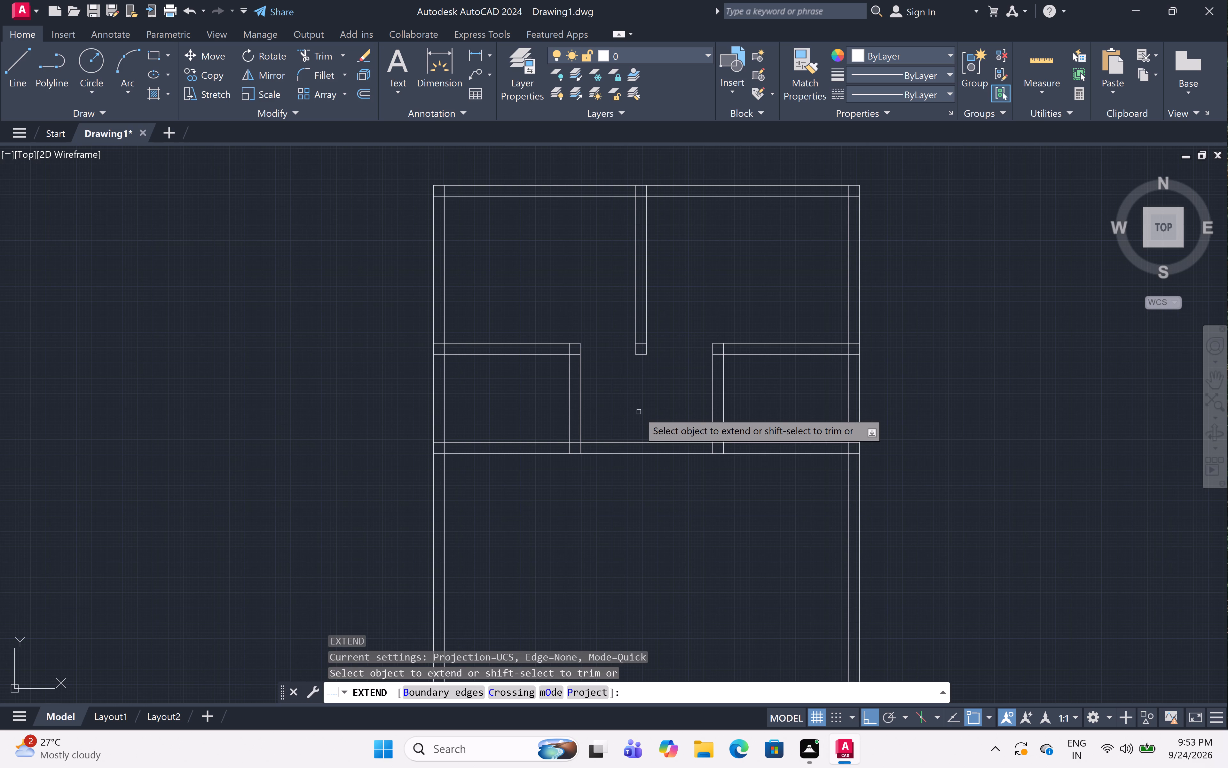
{"action": "scroll", "coordinate": [650, 369], "scroll_direction": "up", "scroll_amount": 1}
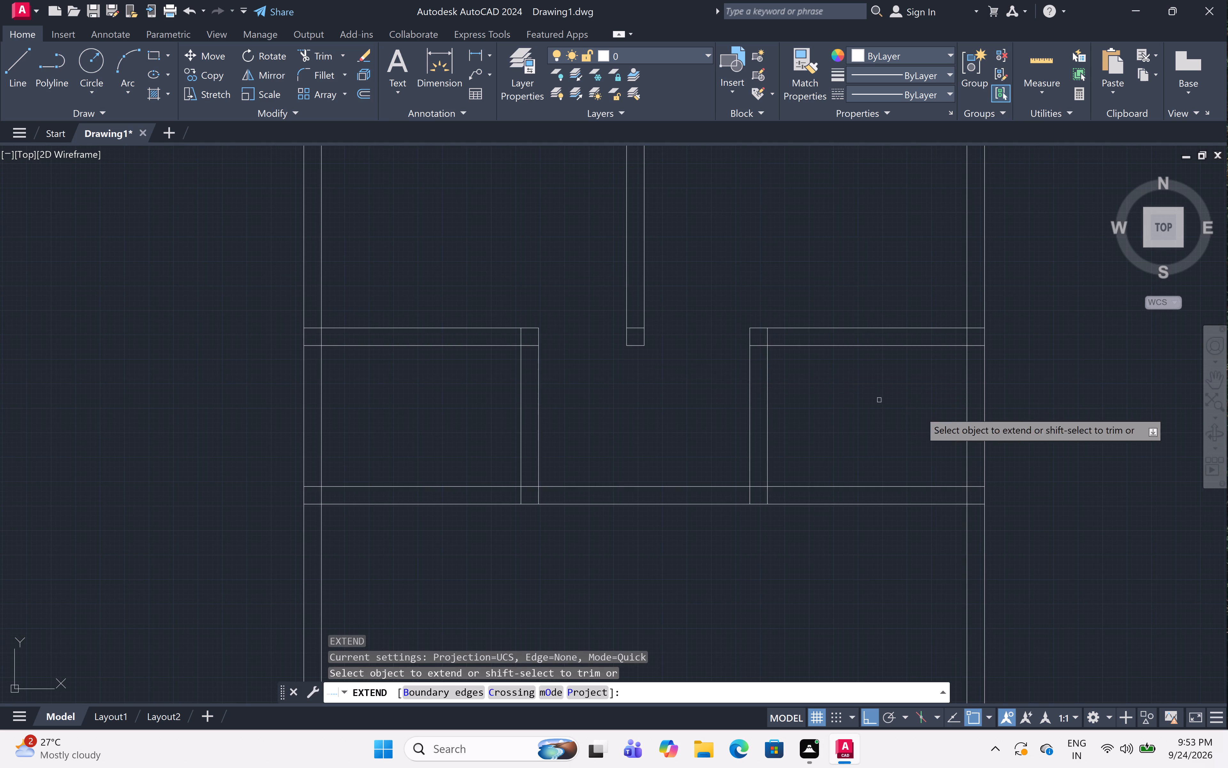
{"action": "double_click", "coordinate": [614, 338]}
{"action": "left_click", "coordinate": [668, 342]}
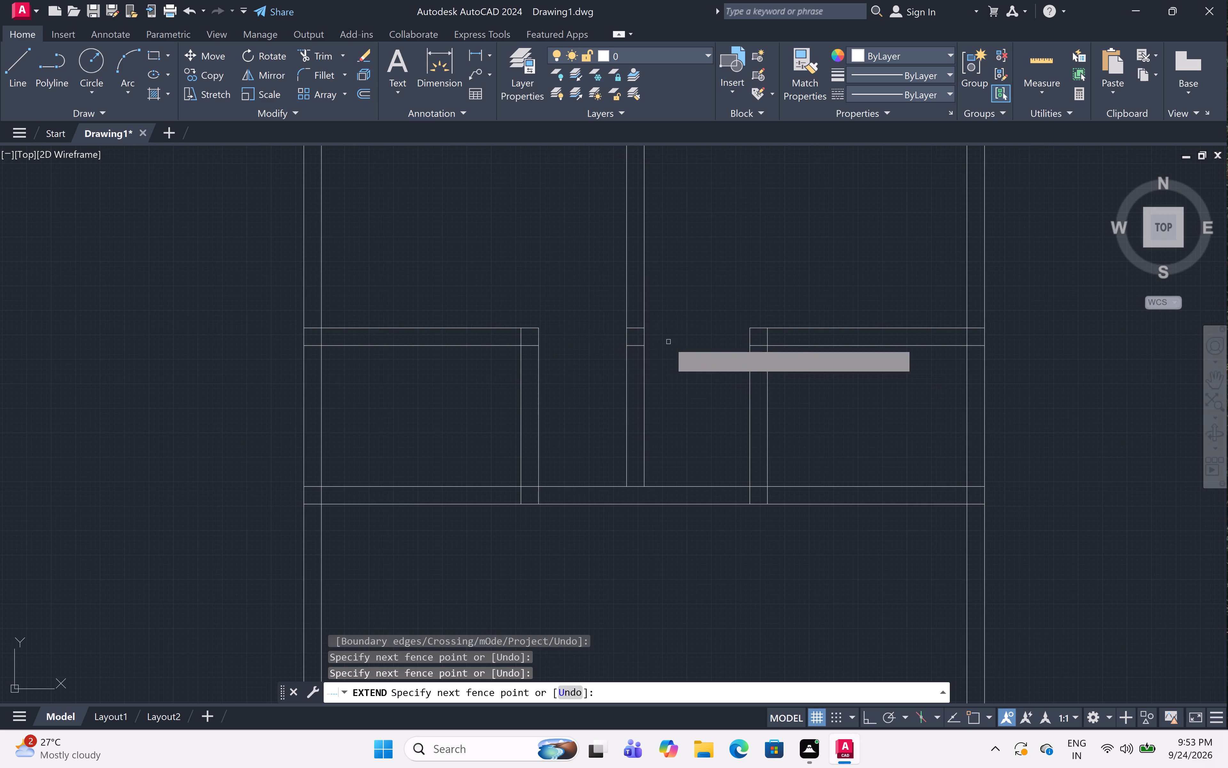
{"action": "left_click", "coordinate": [593, 399]}
{"action": "left_click", "coordinate": [662, 403]}
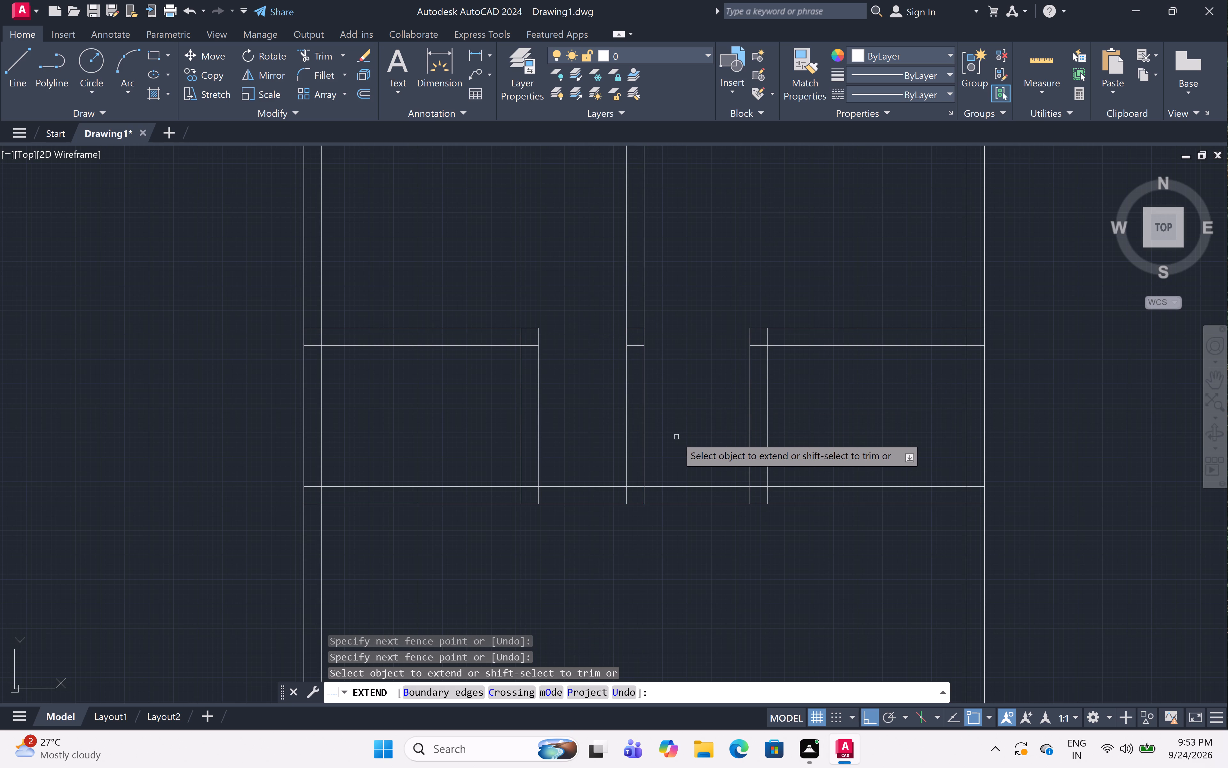
{"action": "key", "text": "Escape"}
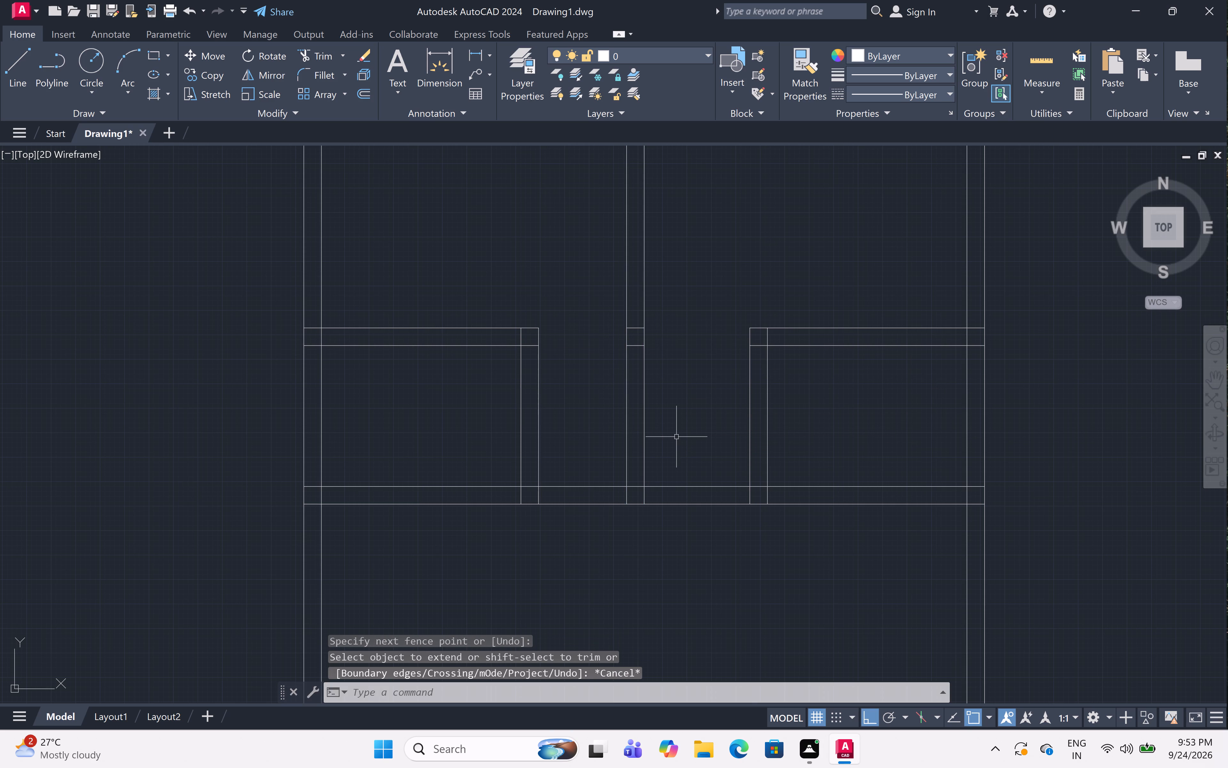
Trim away the two short horizontal segments left inside the centre partition.
{"action": "scroll", "coordinate": [676, 427], "scroll_direction": "down", "scroll_amount": 3}
{"action": "scroll", "coordinate": [684, 487], "scroll_direction": "up", "scroll_amount": 1}
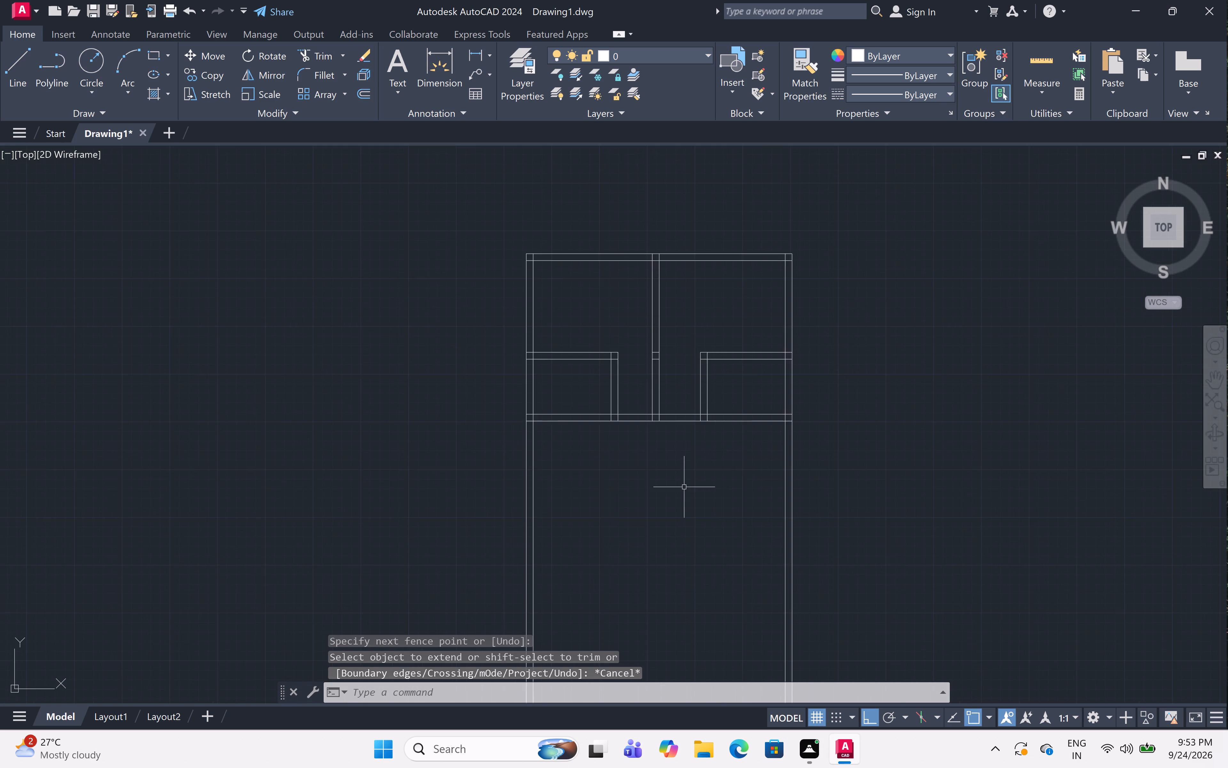
{"action": "scroll", "coordinate": [684, 487], "scroll_direction": "up", "scroll_amount": 1}
{"action": "scroll", "coordinate": [634, 238], "scroll_direction": "up", "scroll_amount": 3}
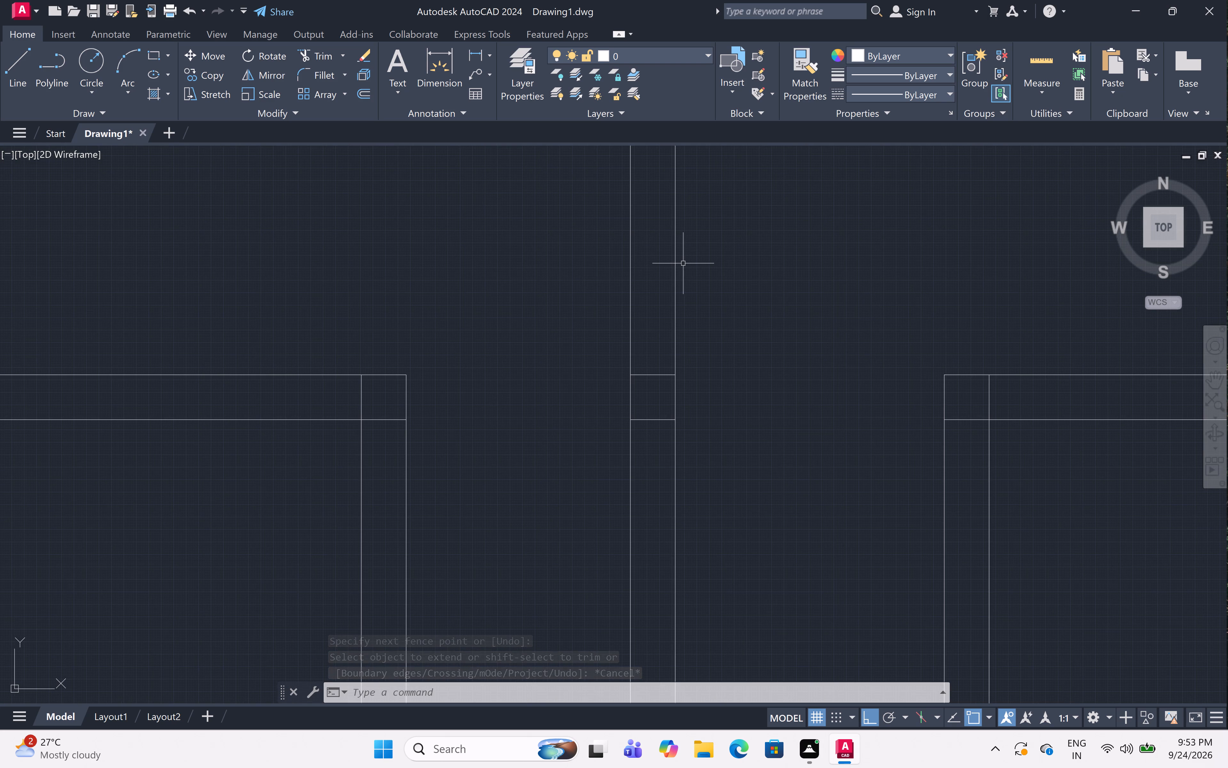
{"action": "type", "text": "tr"}
{"action": "key", "text": "space"}
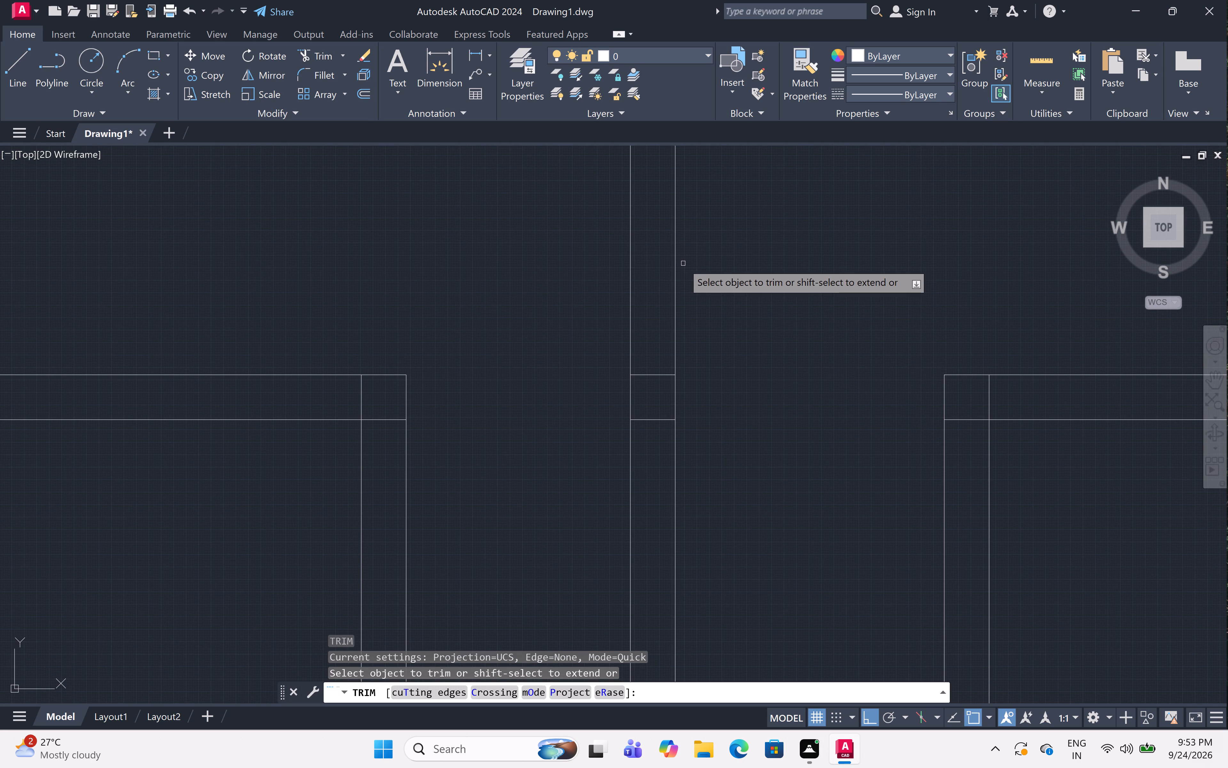
{"action": "double_click", "coordinate": [650, 363]}
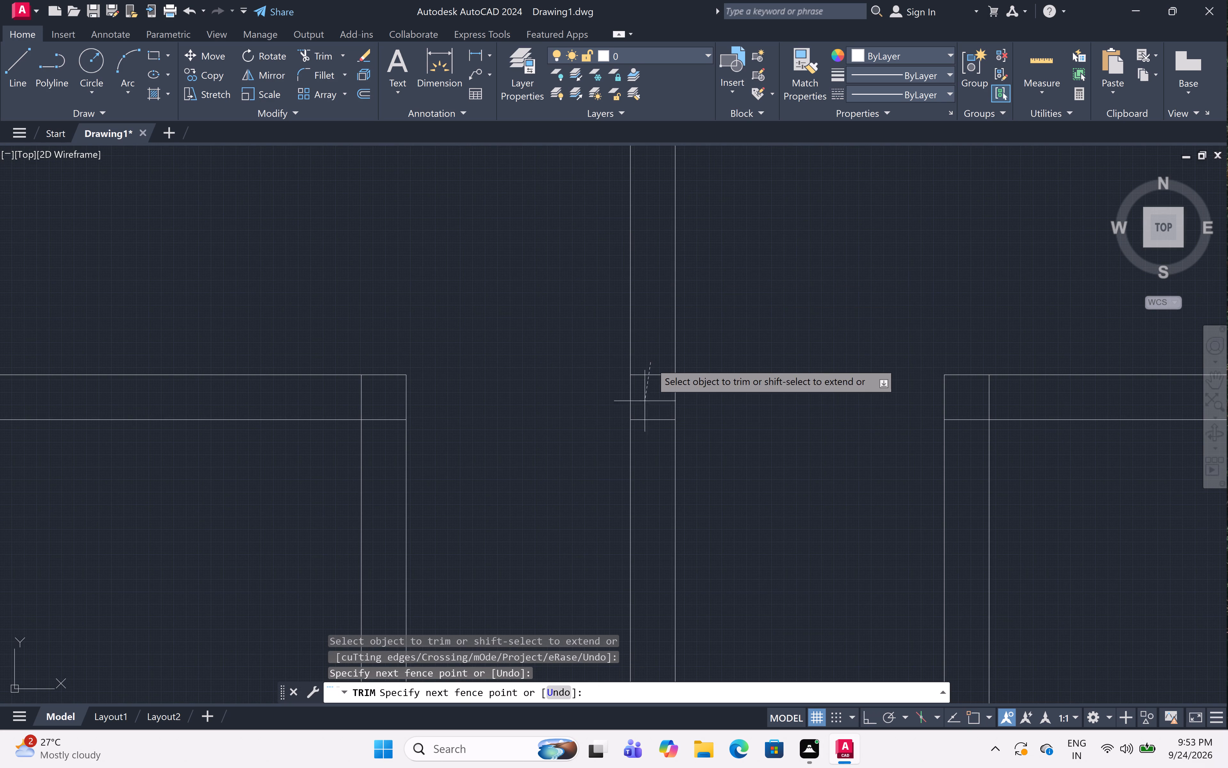
{"action": "left_click", "coordinate": [644, 445]}
{"action": "scroll", "coordinate": [652, 398], "scroll_direction": "down", "scroll_amount": 5}
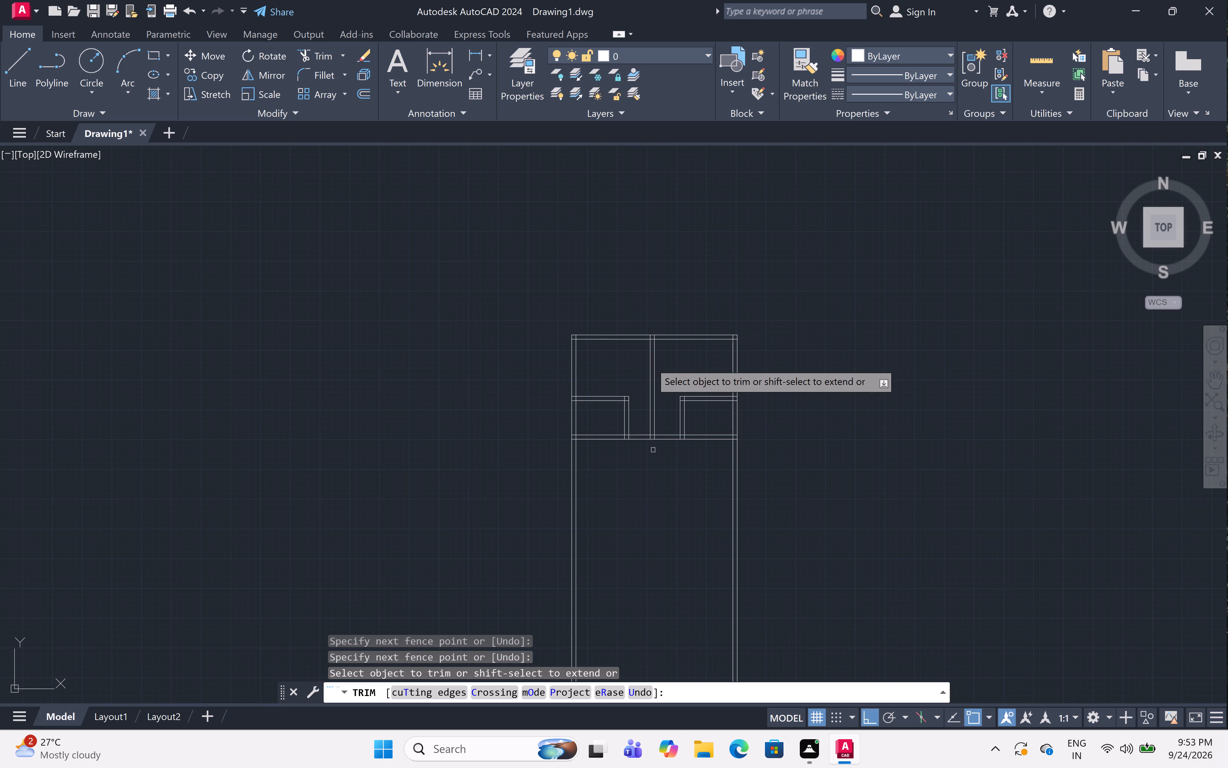
{"action": "scroll", "coordinate": [653, 450], "scroll_direction": "up", "scroll_amount": 2}
{"action": "middle_click_drag", "start_coordinate": [662, 453], "coordinate": [656, 478]}
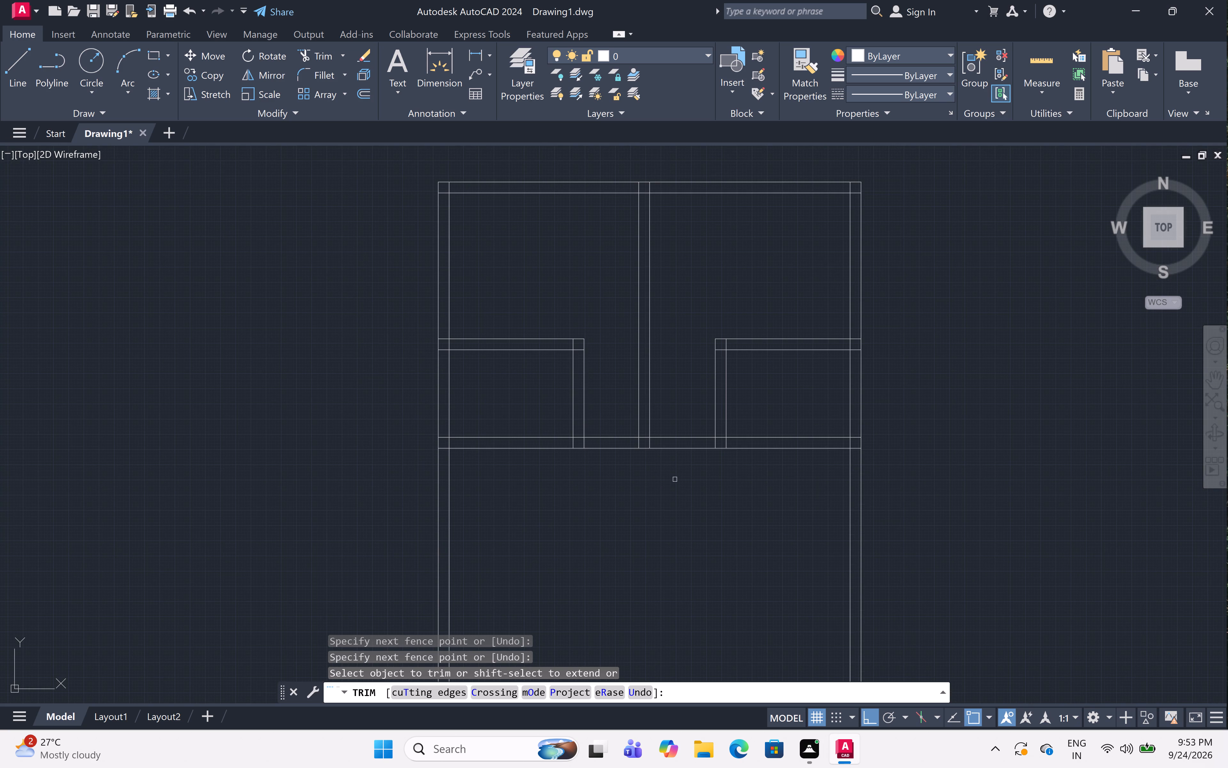
{"action": "key", "text": "Escape"}
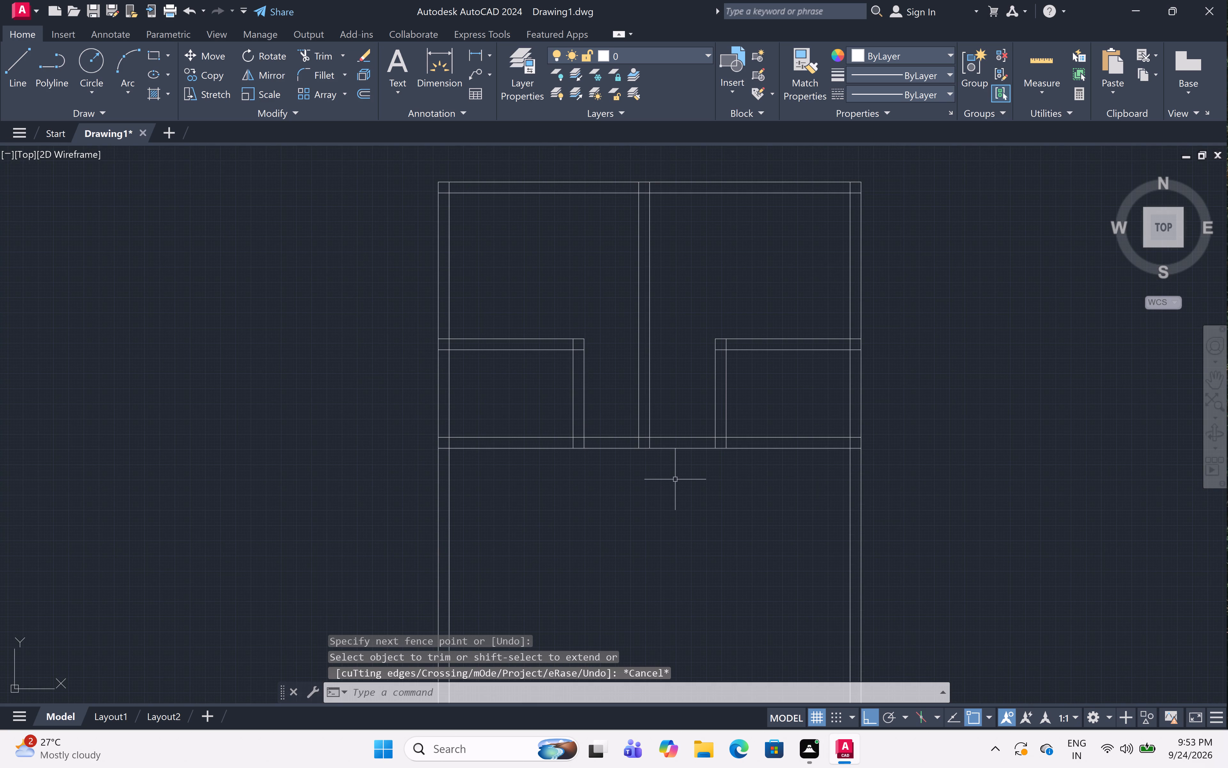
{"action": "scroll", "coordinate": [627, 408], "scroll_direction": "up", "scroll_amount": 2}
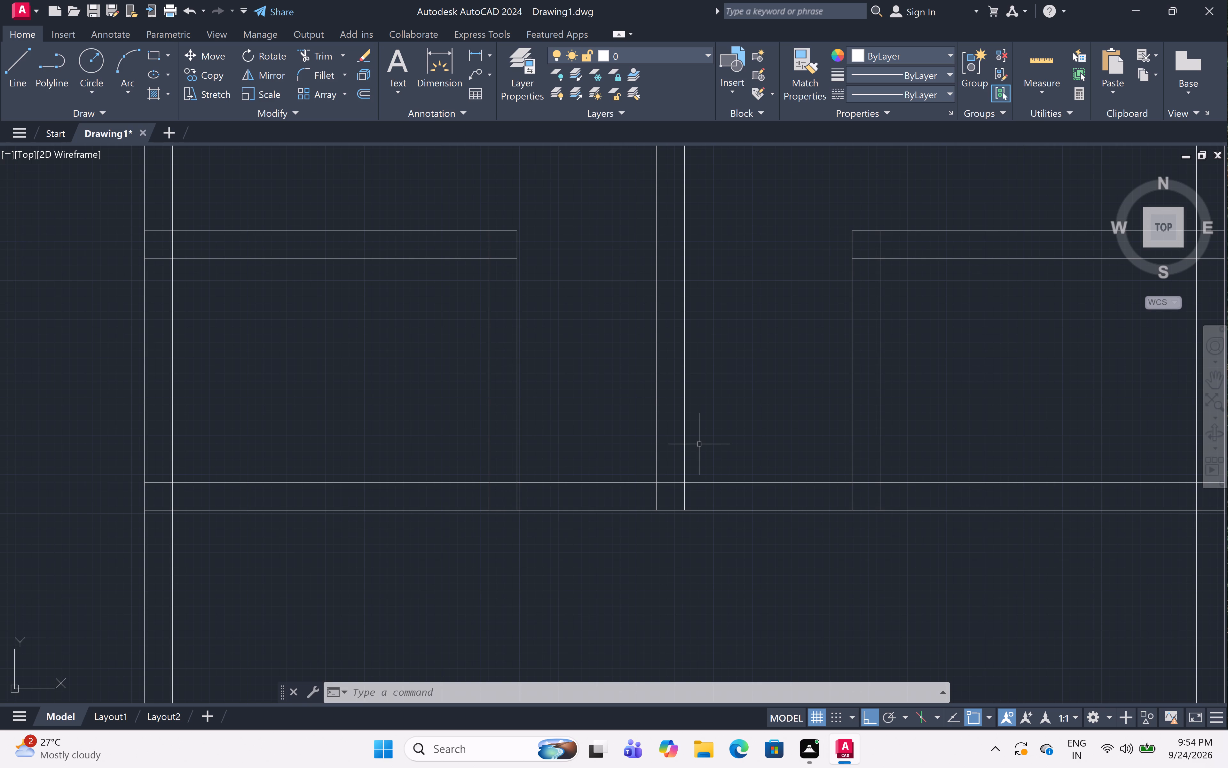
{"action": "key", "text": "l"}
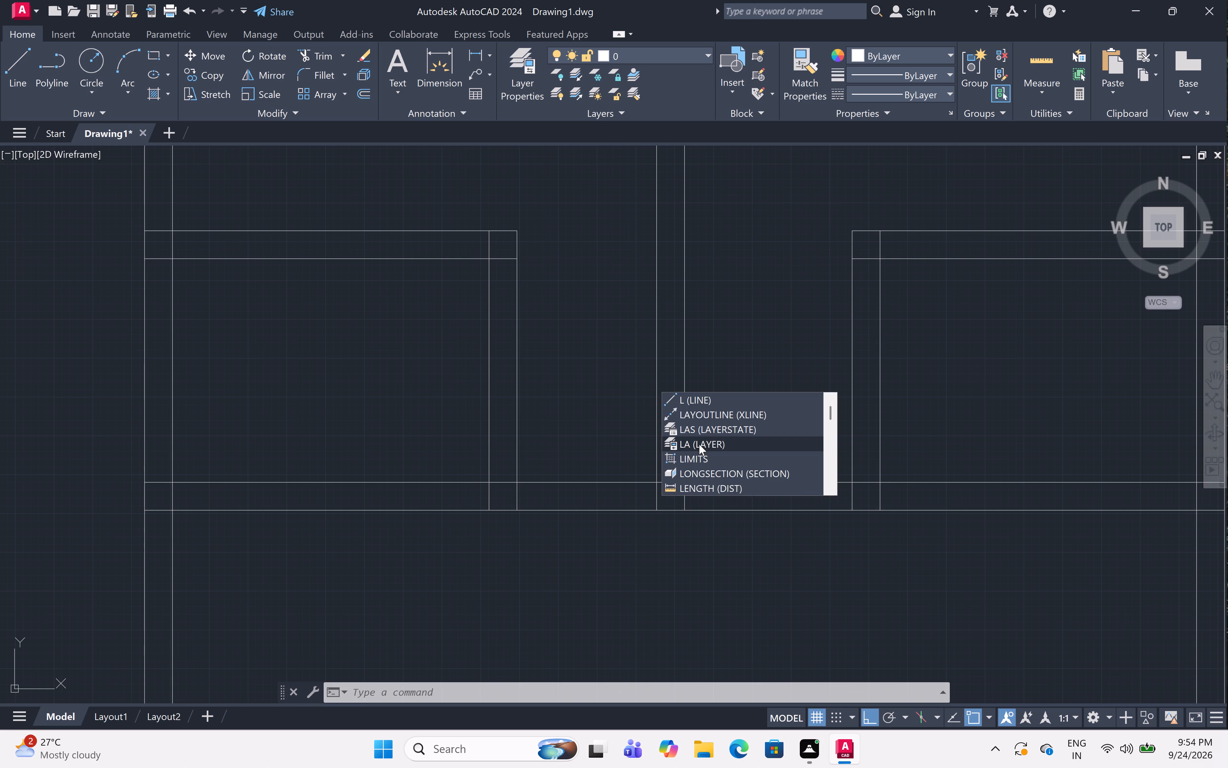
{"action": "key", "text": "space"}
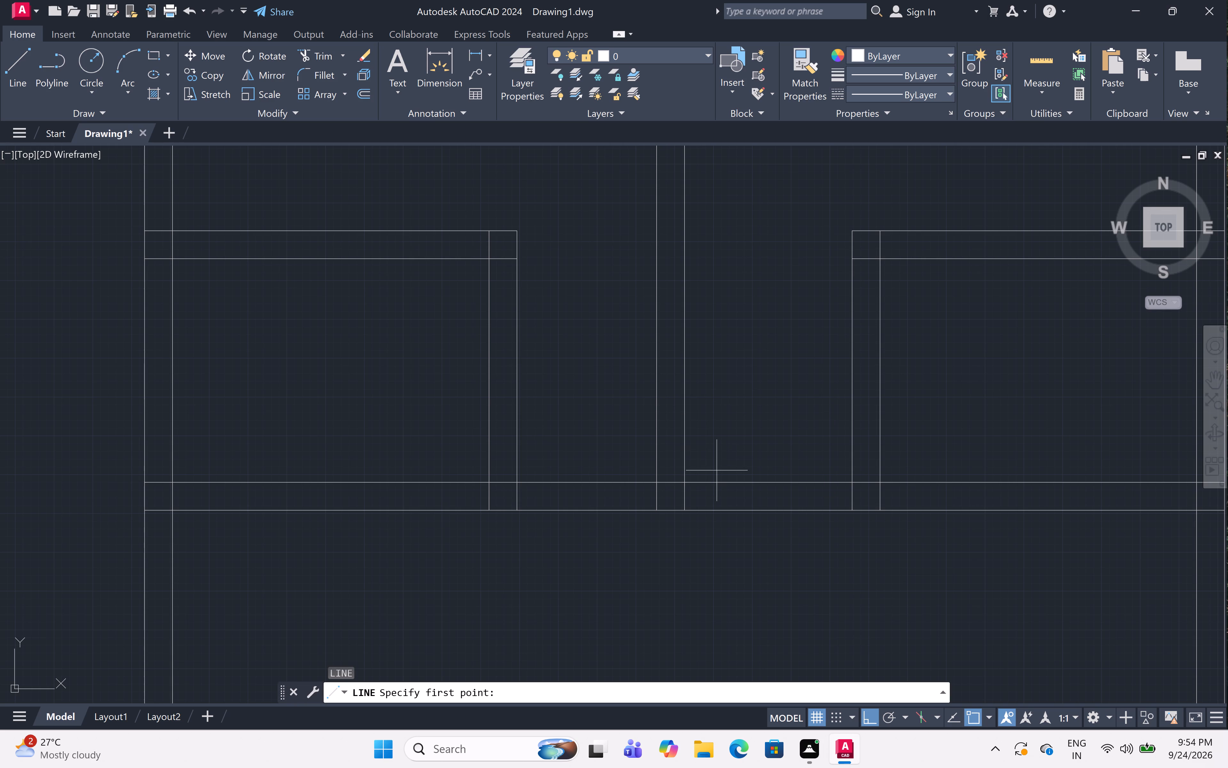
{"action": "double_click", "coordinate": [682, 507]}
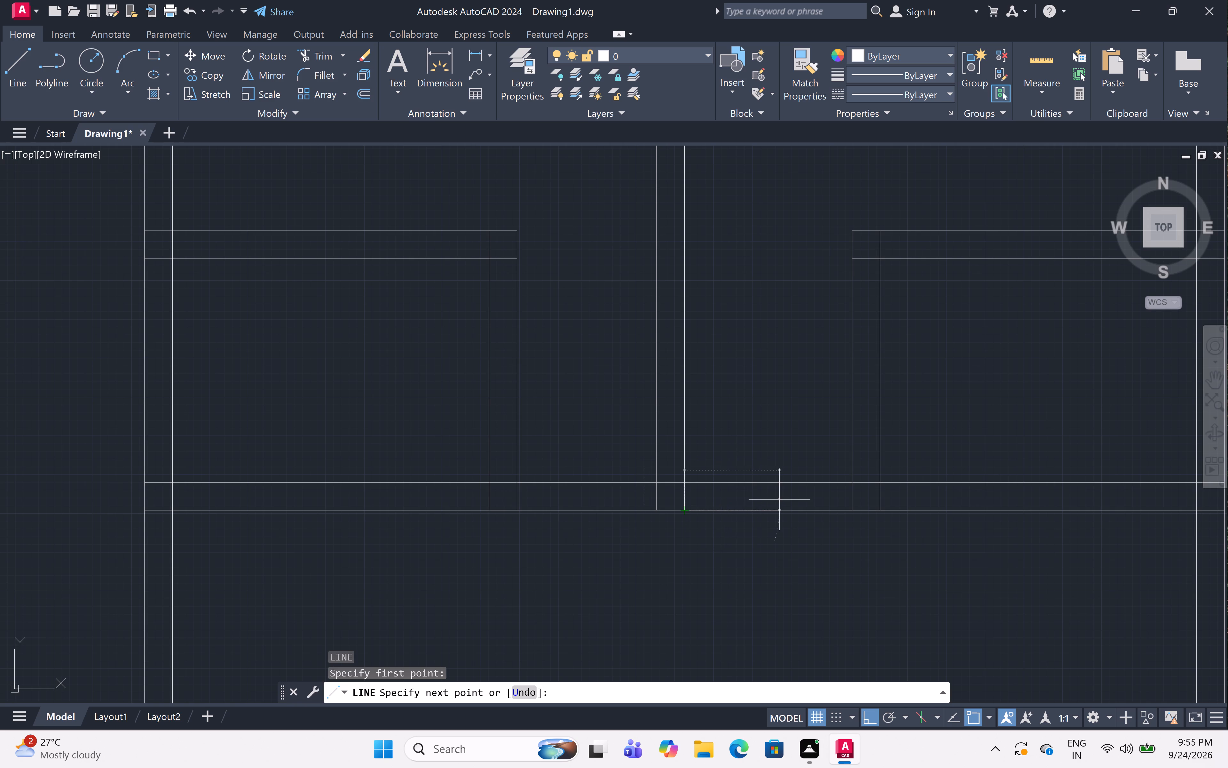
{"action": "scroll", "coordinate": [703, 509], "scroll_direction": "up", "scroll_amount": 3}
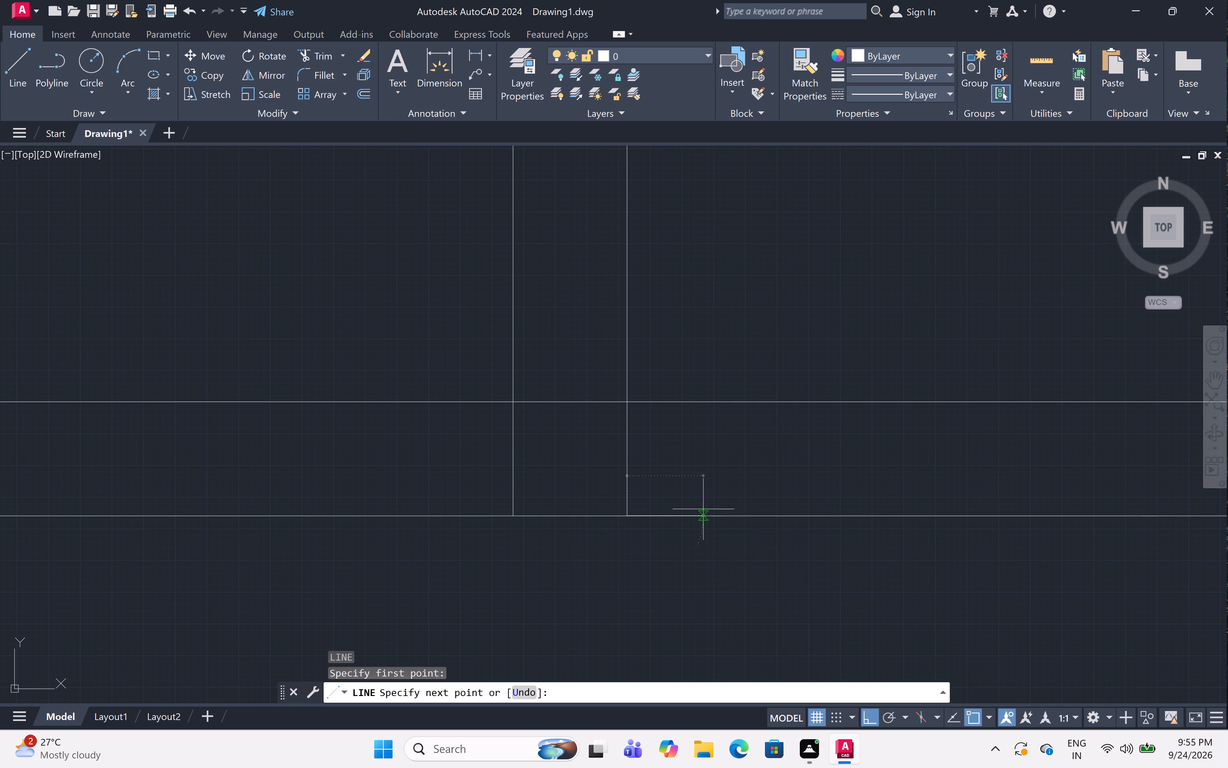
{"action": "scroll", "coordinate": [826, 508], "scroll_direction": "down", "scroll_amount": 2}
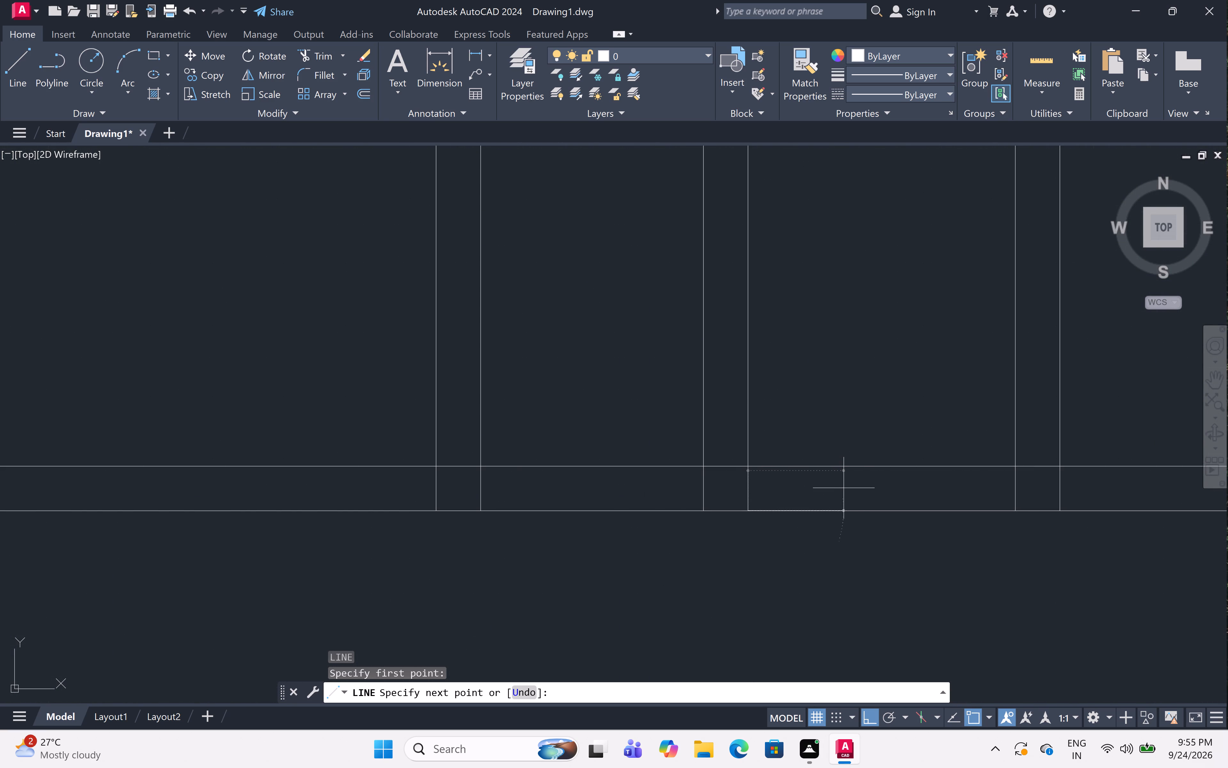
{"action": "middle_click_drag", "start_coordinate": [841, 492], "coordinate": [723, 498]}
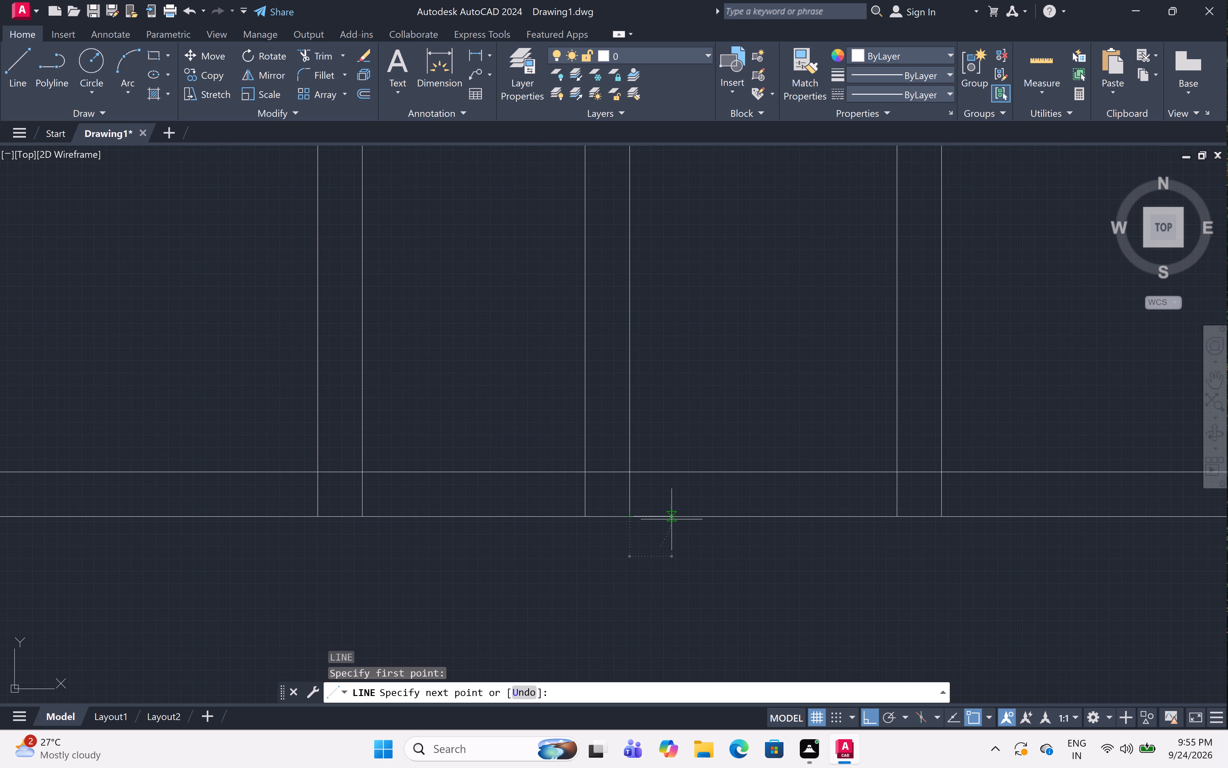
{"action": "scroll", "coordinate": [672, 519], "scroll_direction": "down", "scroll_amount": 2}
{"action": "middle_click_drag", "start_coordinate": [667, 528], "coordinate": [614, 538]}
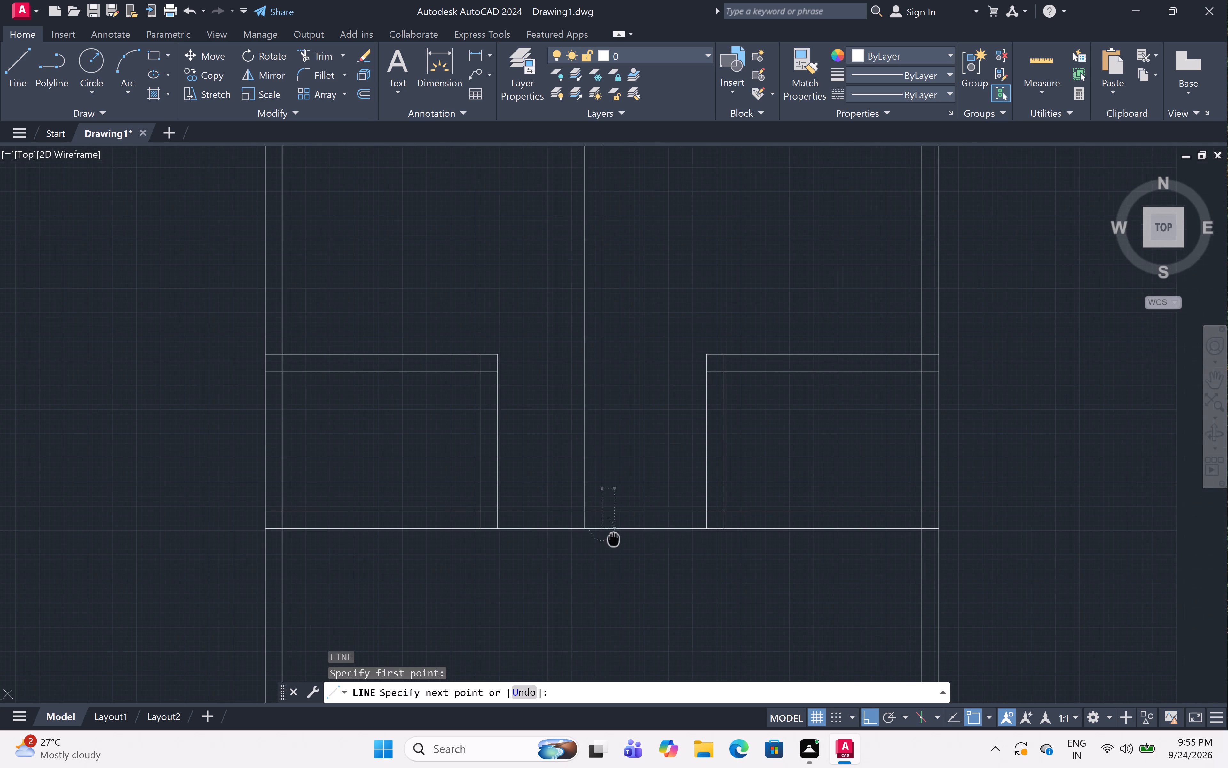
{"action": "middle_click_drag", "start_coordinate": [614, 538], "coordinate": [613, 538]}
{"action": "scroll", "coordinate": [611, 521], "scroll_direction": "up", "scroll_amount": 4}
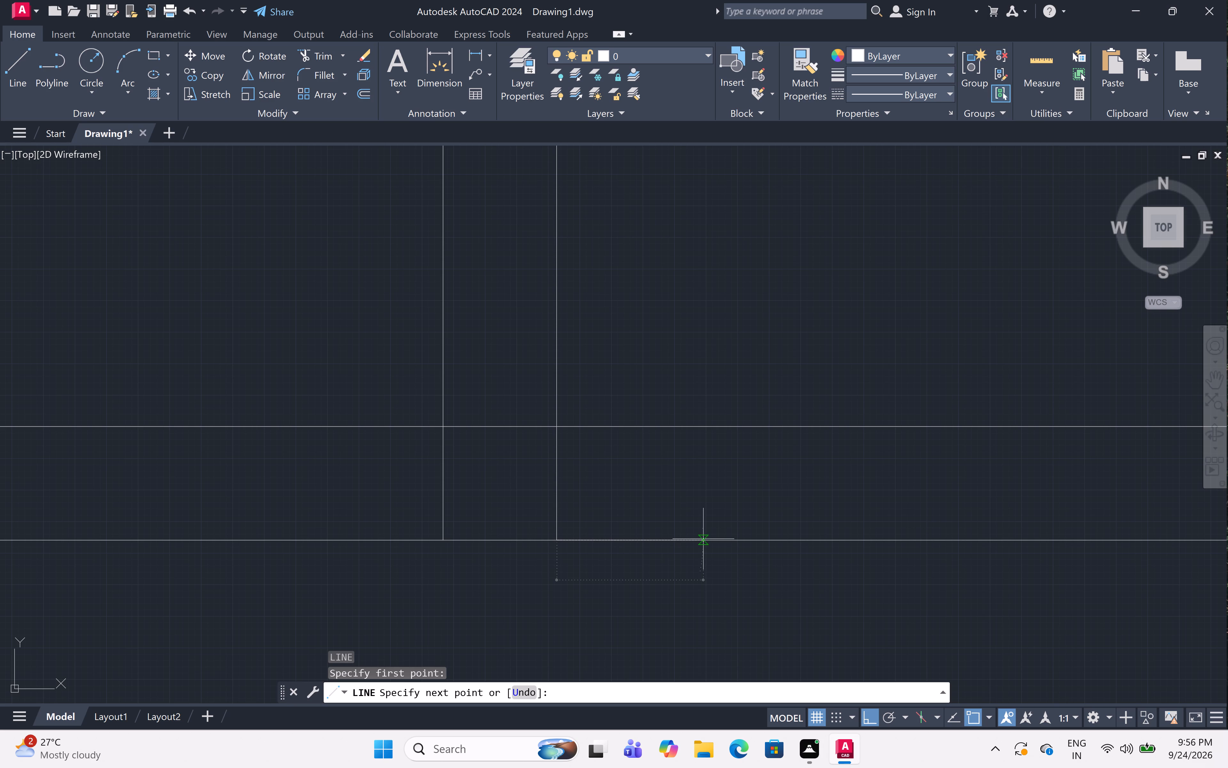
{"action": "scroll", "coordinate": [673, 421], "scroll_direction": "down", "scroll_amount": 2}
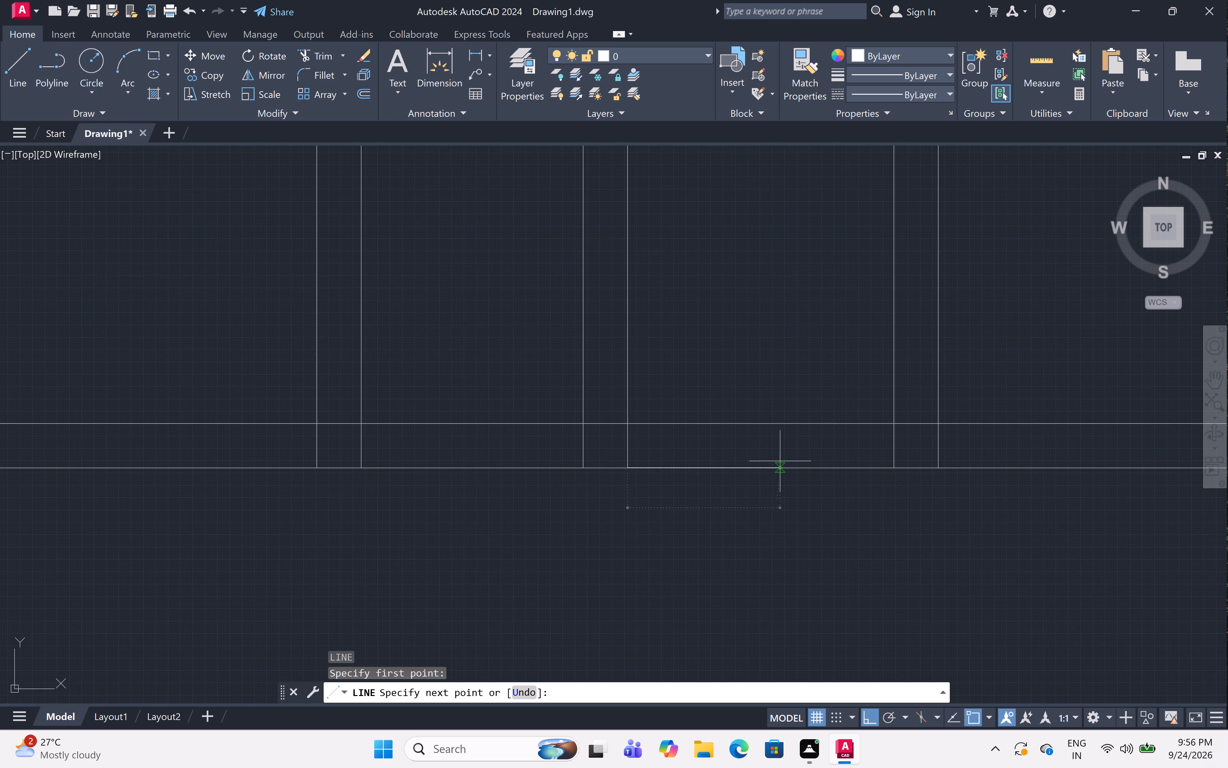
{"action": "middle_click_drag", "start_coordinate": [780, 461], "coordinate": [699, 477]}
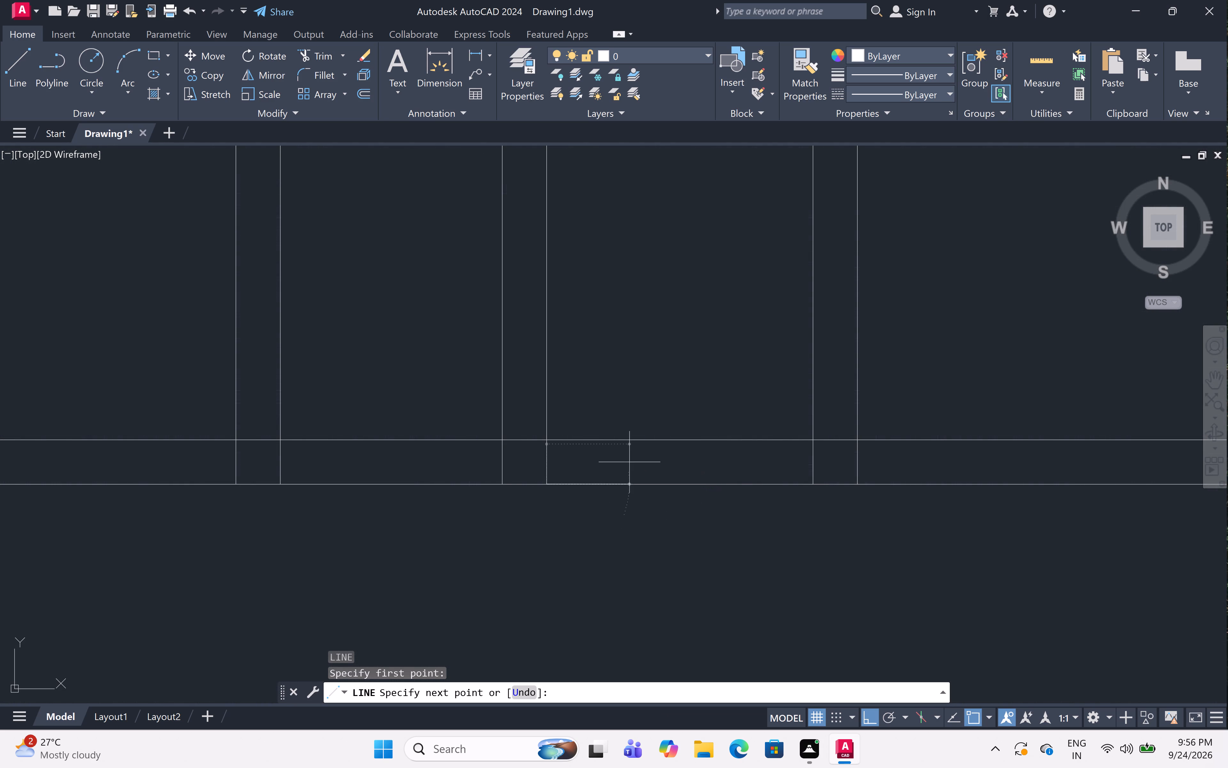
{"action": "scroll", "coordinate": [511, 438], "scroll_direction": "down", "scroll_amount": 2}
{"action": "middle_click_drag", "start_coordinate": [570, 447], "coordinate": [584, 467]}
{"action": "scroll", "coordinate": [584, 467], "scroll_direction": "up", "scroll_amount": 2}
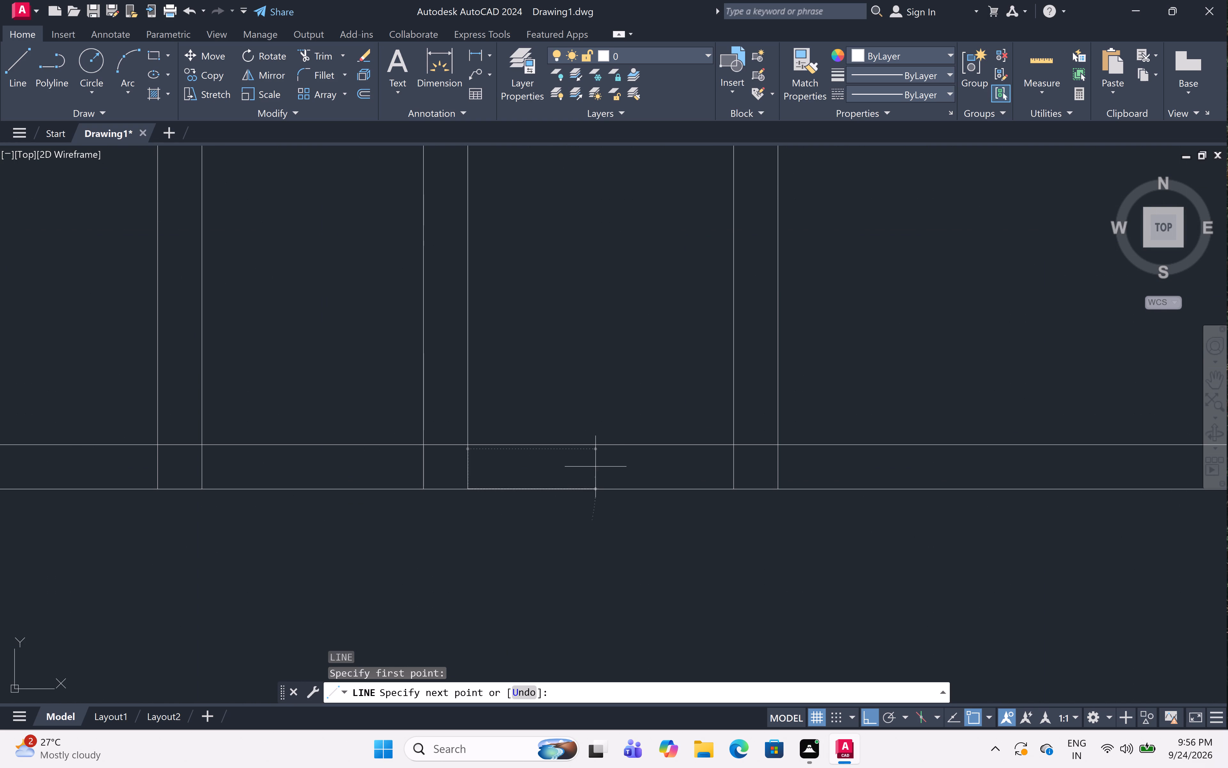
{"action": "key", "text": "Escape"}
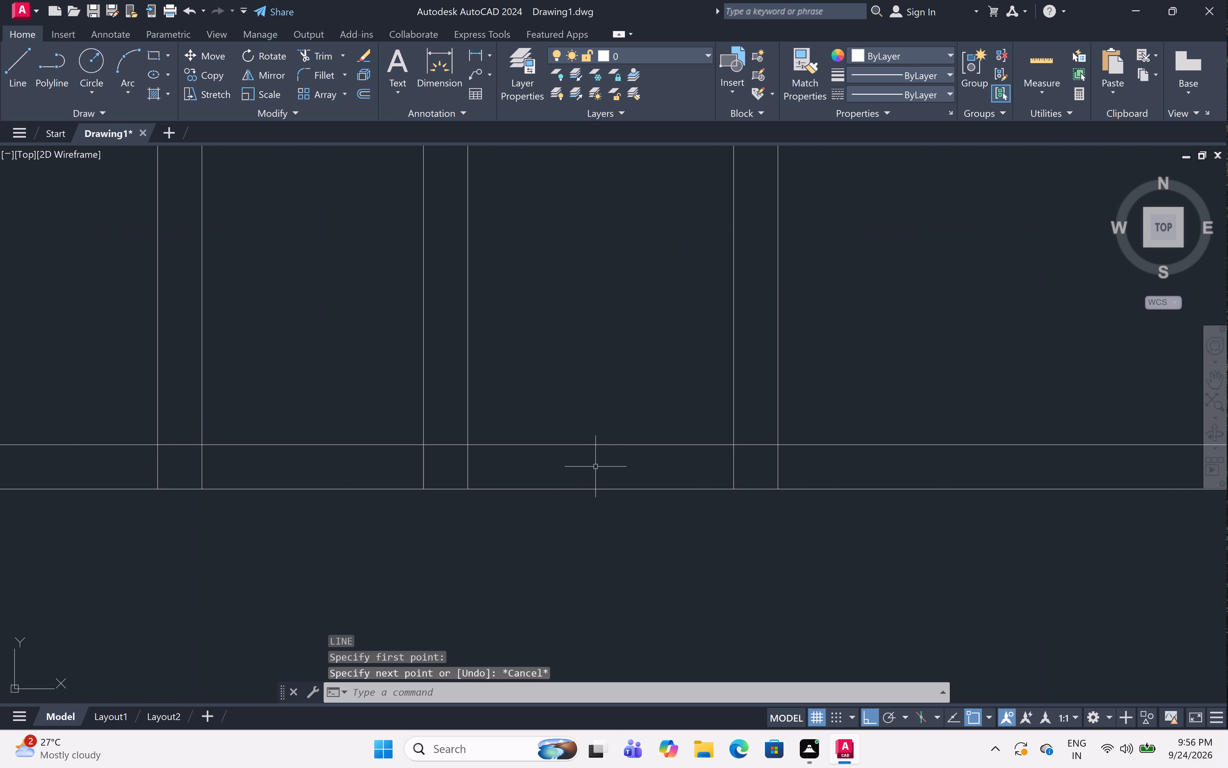
Offset the bottom line of the lower horizontal wall 16' downward.
{"action": "scroll", "coordinate": [593, 467], "scroll_direction": "down", "scroll_amount": 4}
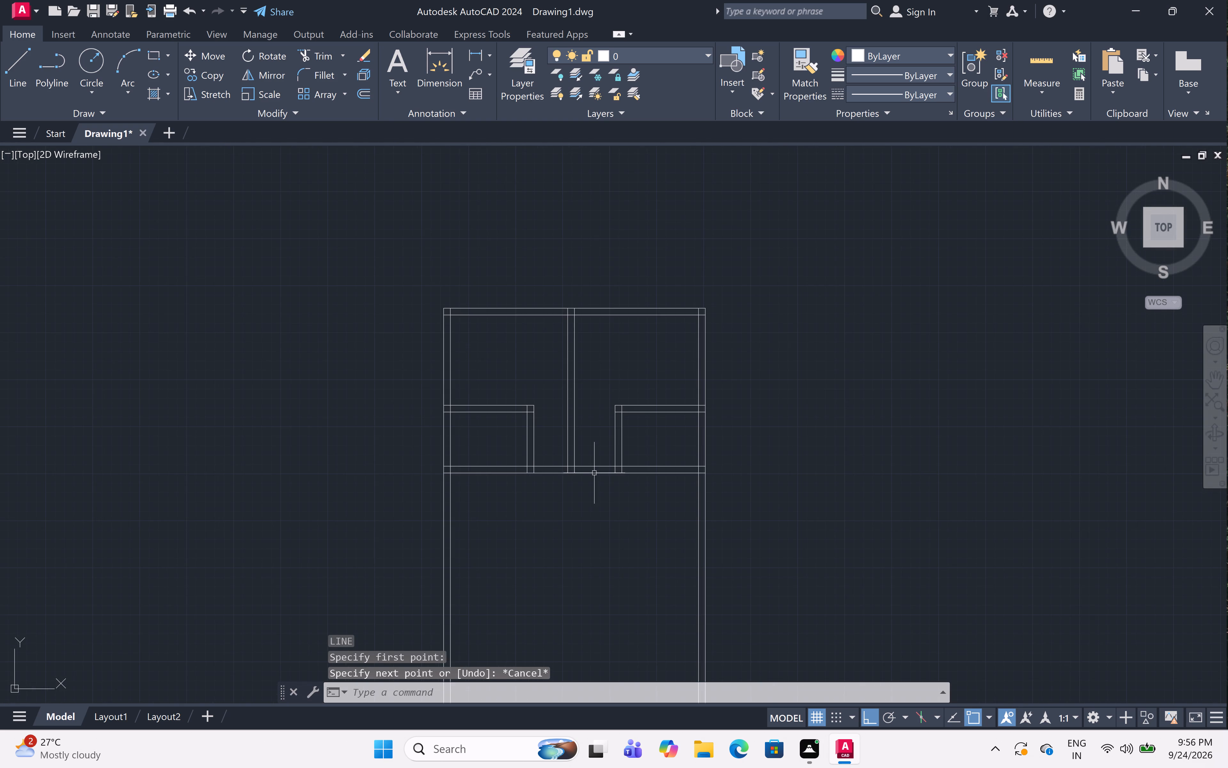
{"action": "middle_click_drag", "start_coordinate": [596, 511], "coordinate": [601, 426]}
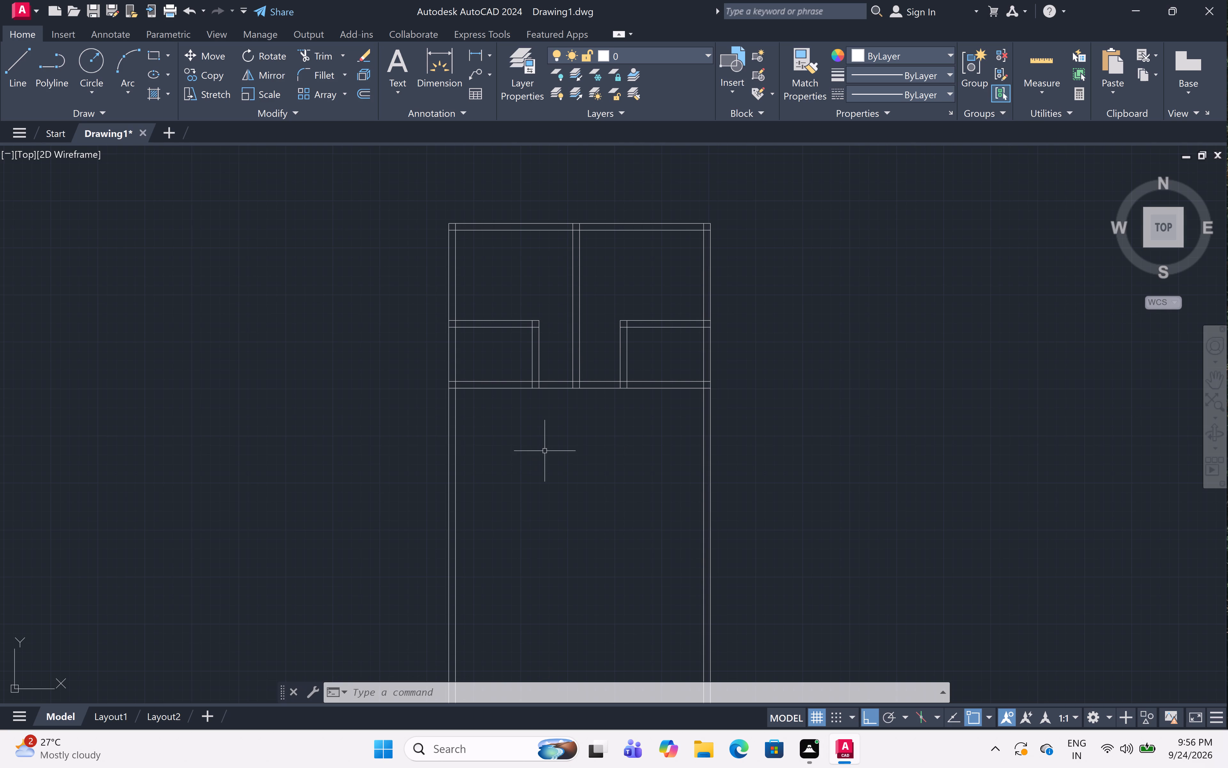
{"action": "middle_click_drag", "start_coordinate": [545, 451], "coordinate": [548, 451]}
{"action": "middle_click", "coordinate": [548, 450]}
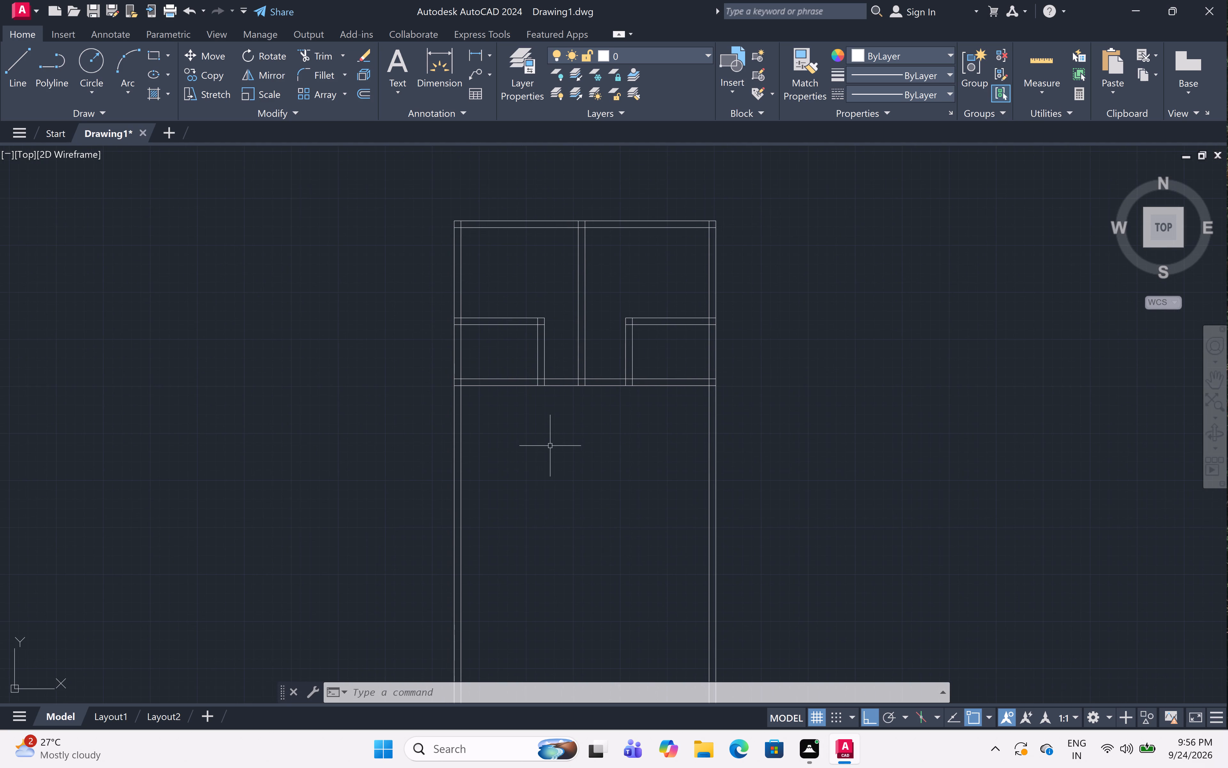
{"action": "type", "text": "off 16'"}
{"action": "key", "text": "space"}
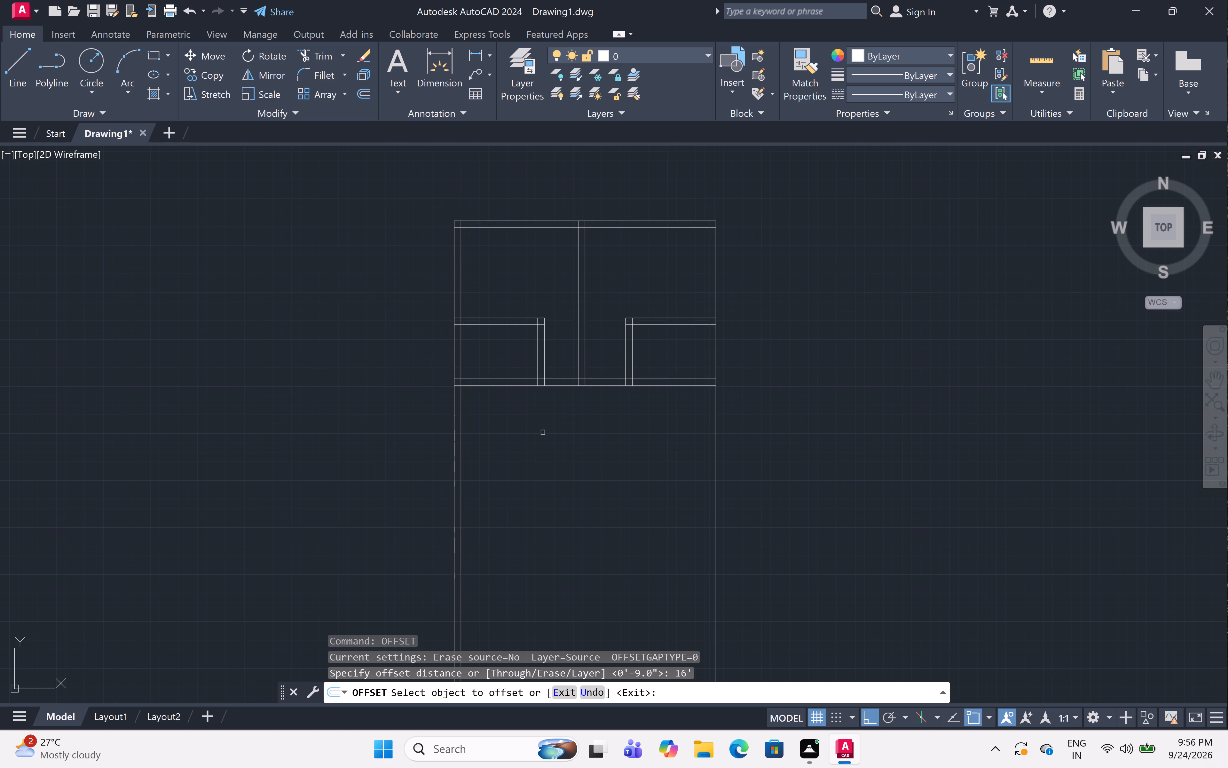
{"action": "double_click", "coordinate": [481, 386]}
{"action": "left_click", "coordinate": [486, 494]}
{"action": "middle_click_drag", "start_coordinate": [492, 483], "coordinate": [498, 428]}
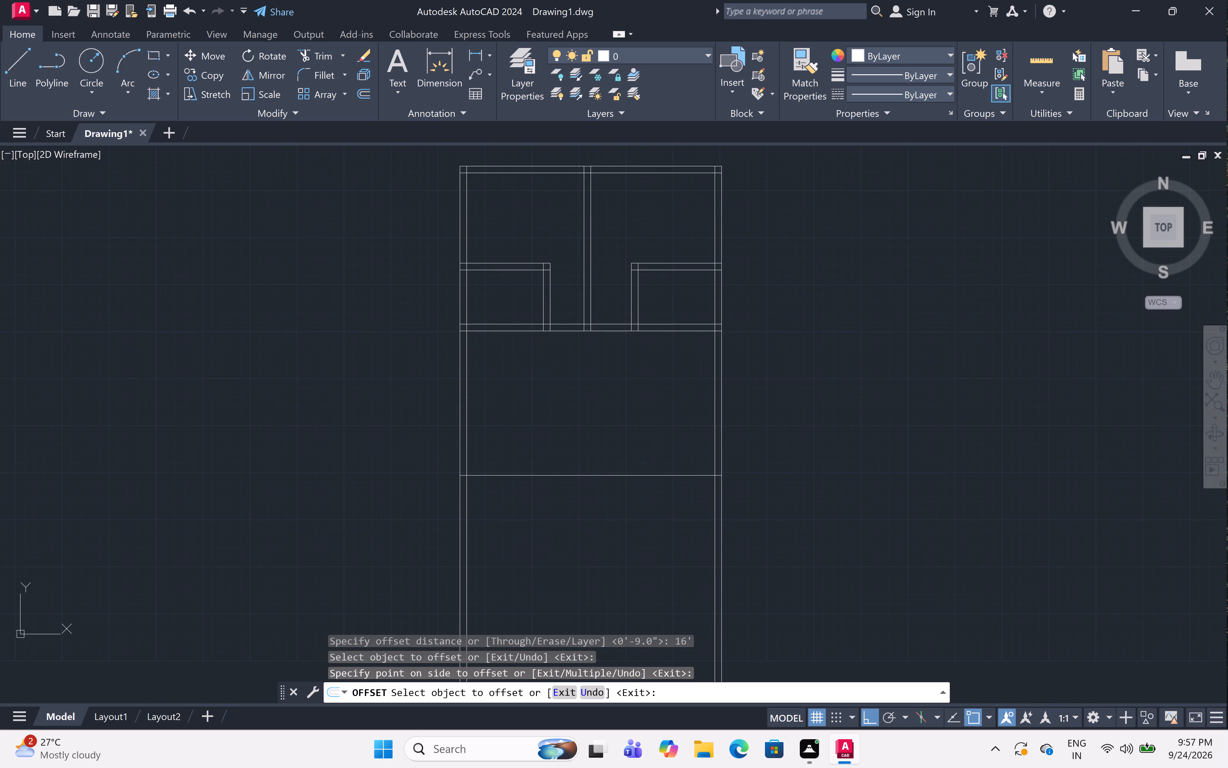
{"action": "scroll", "coordinate": [530, 436], "scroll_direction": "up", "scroll_amount": 1}
{"action": "key", "text": "space"}
Offset the new horizontal line 9" downward to give the bottom wall its thickness.
{"action": "key", "text": "space"}
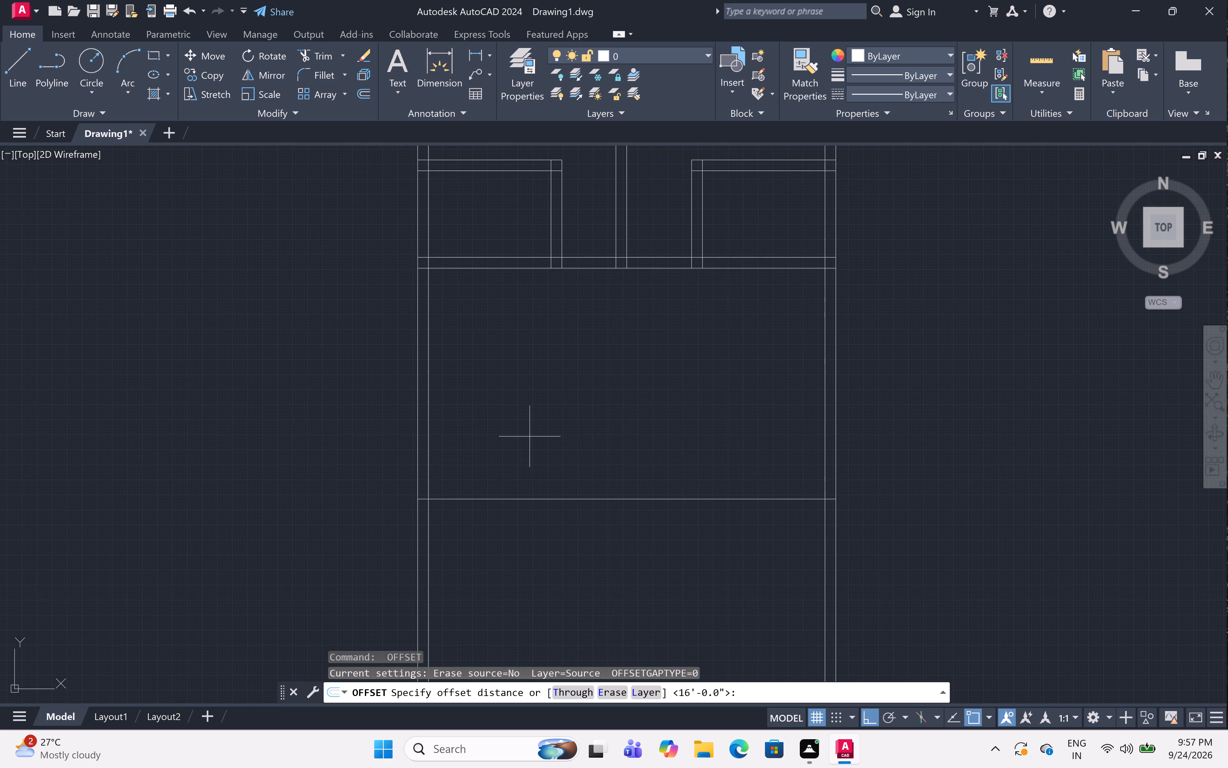
{"action": "type", "text": "9"}
{"action": "type", "text": "\""}
{"action": "key", "text": "space"}
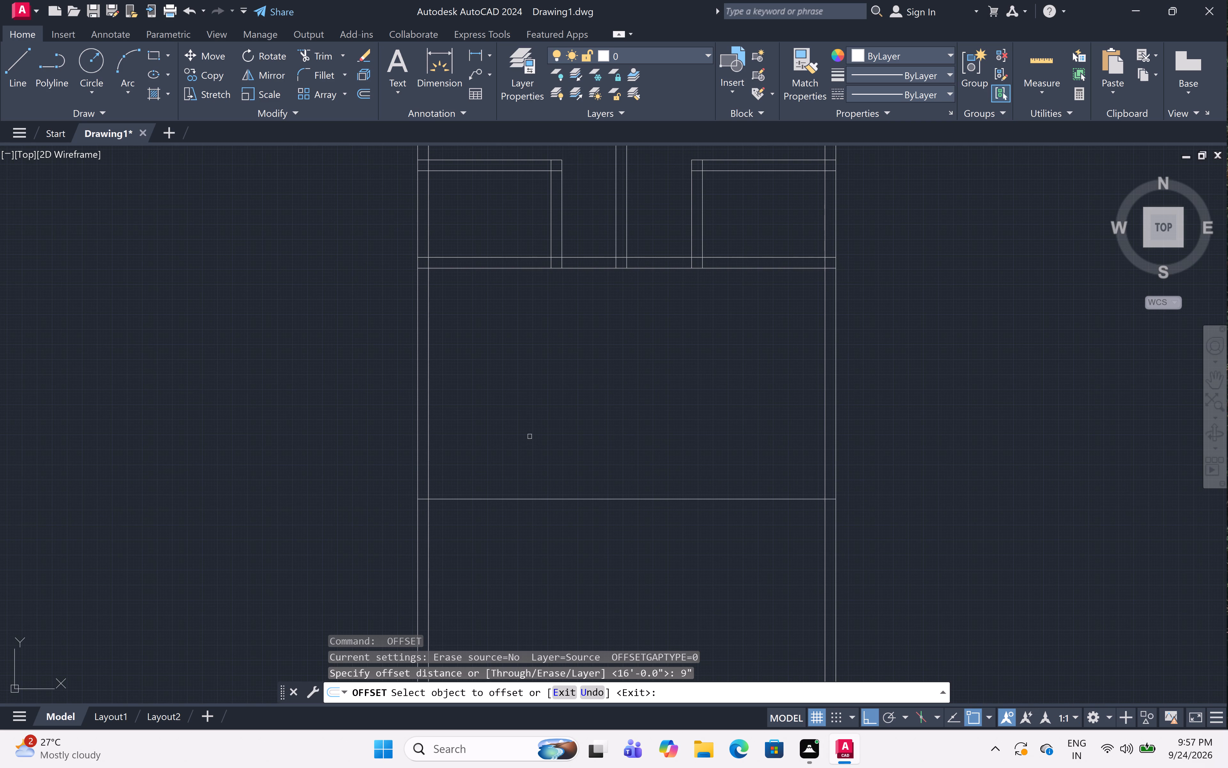
{"action": "left_click", "coordinate": [542, 500]}
{"action": "double_click", "coordinate": [542, 543]}
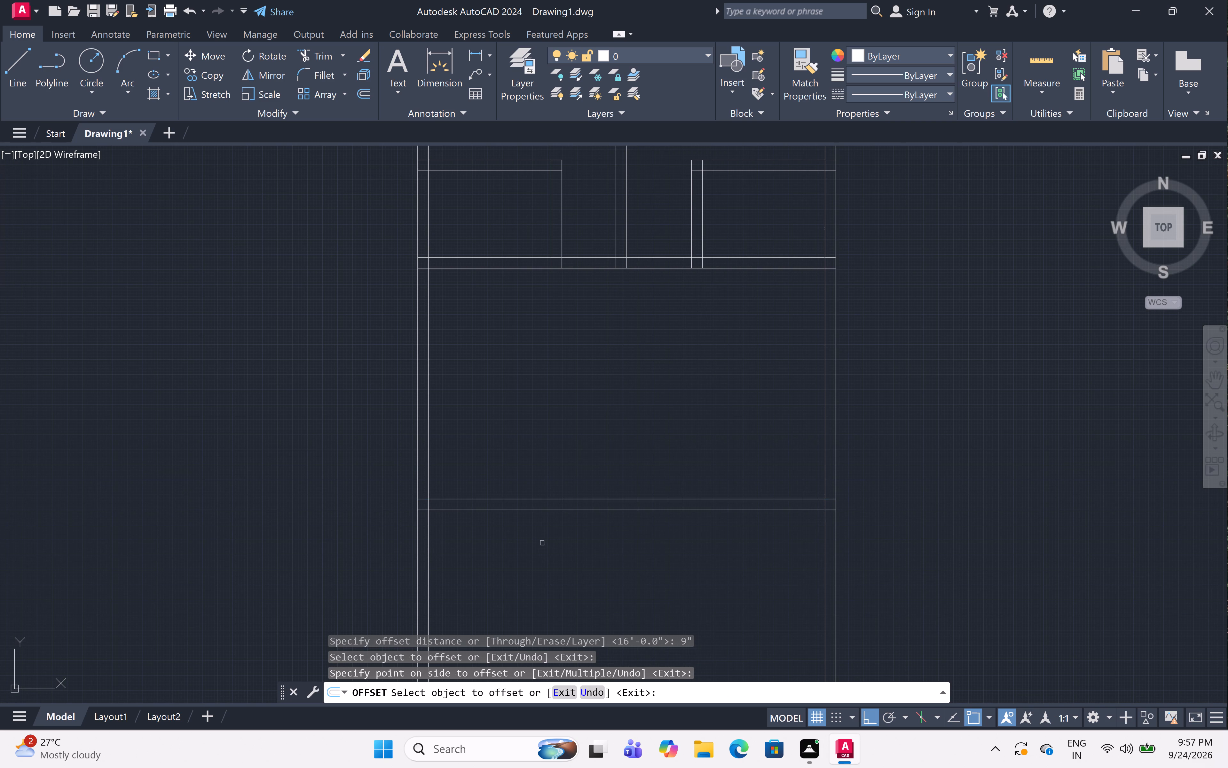
{"action": "key", "text": "Escape"}
Trim the left and right outer wall lines where they run below the new bottom wall.
{"action": "type", "text": "tr"}
{"action": "key", "text": "space"}
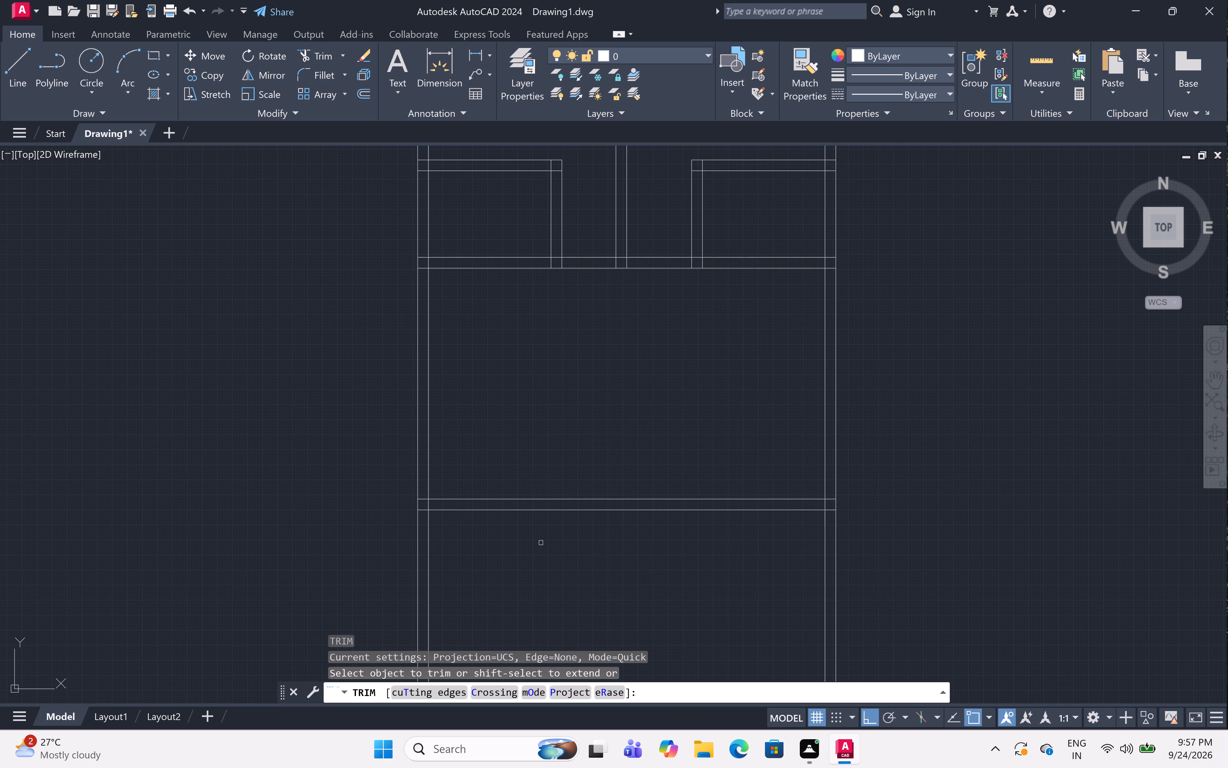
{"action": "double_click", "coordinate": [403, 587]}
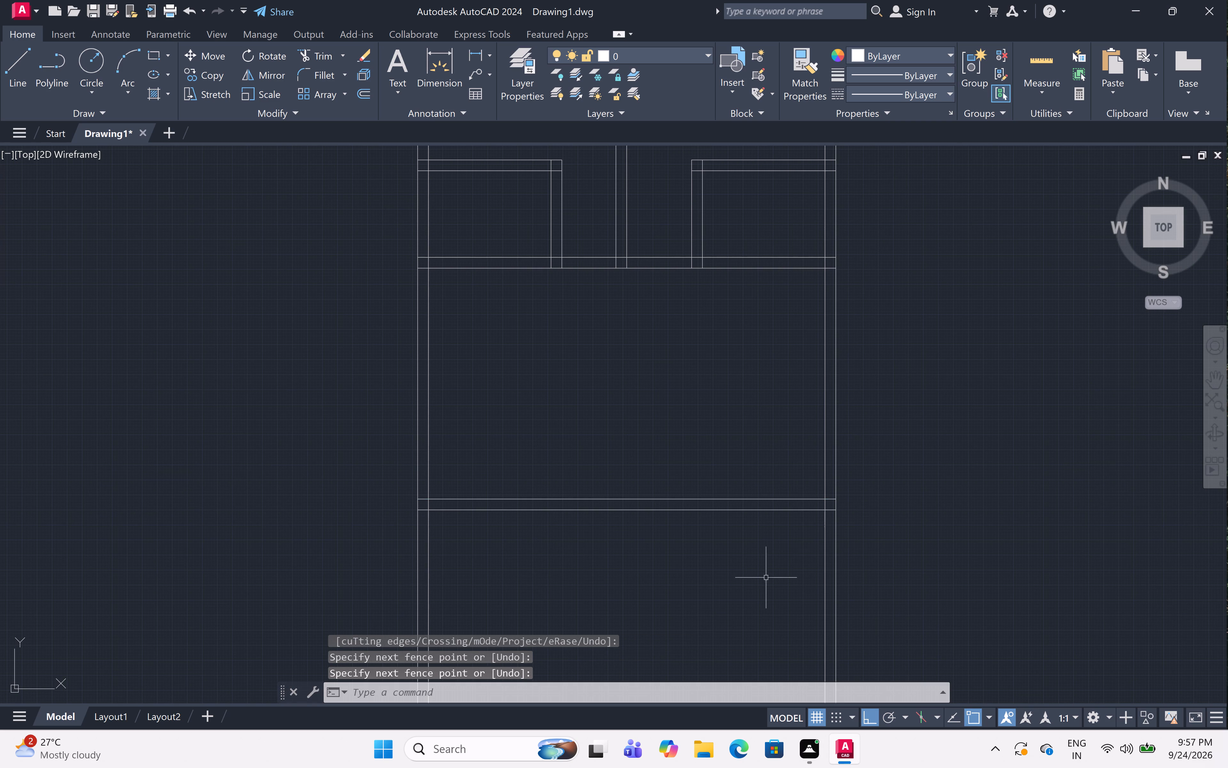
{"action": "key", "text": "t"}
{"action": "type", "text": "r"}
{"action": "key", "text": "space"}
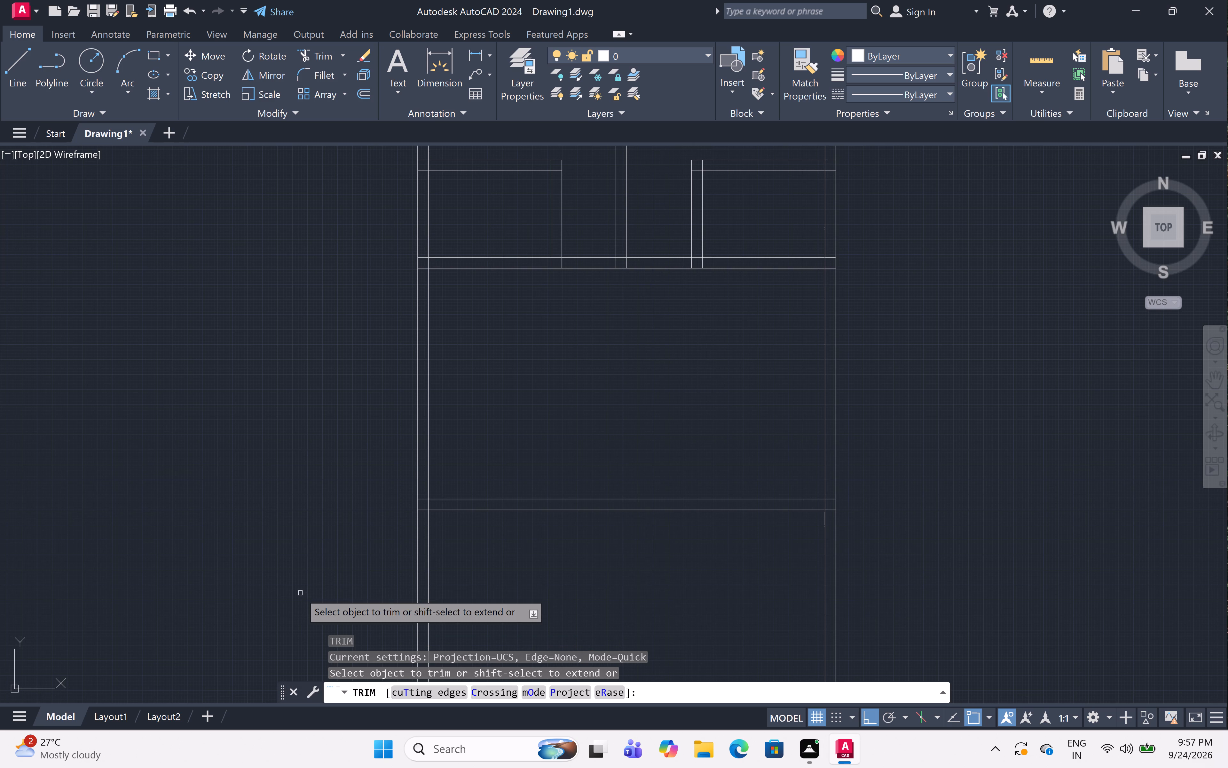
{"action": "double_click", "coordinate": [384, 578]}
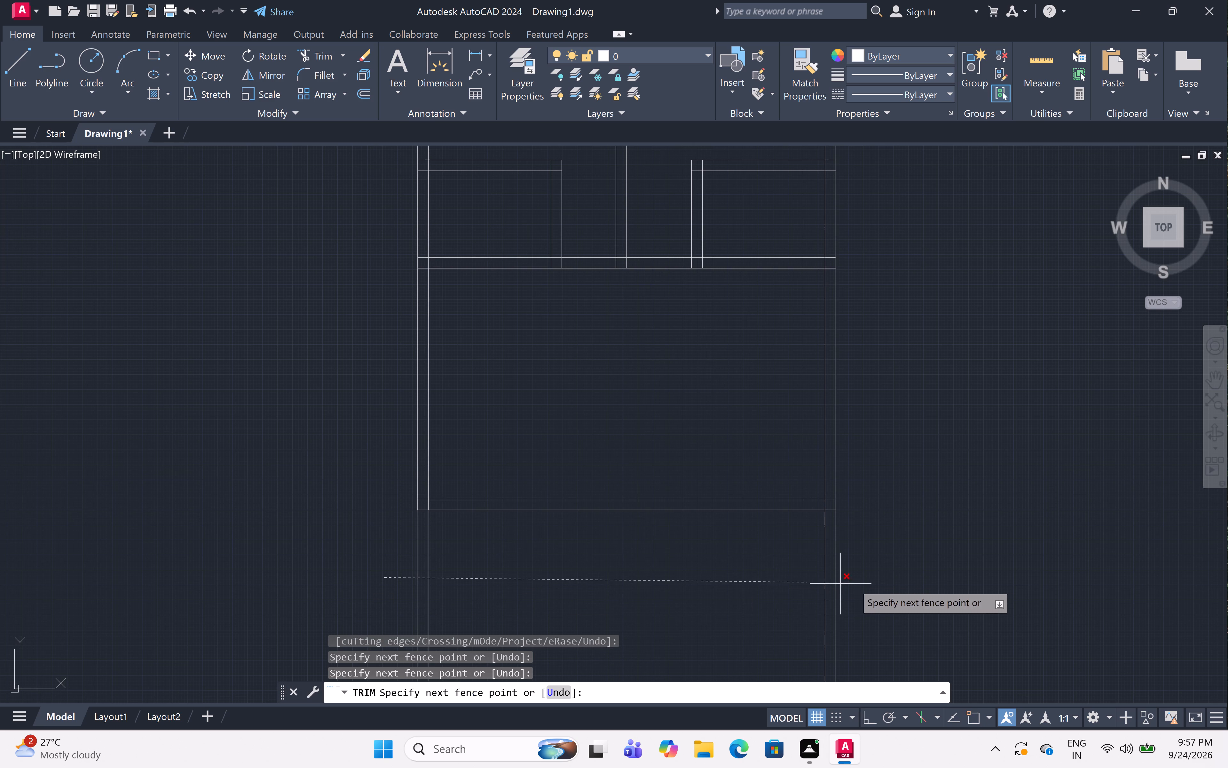
{"action": "double_click", "coordinate": [913, 584]}
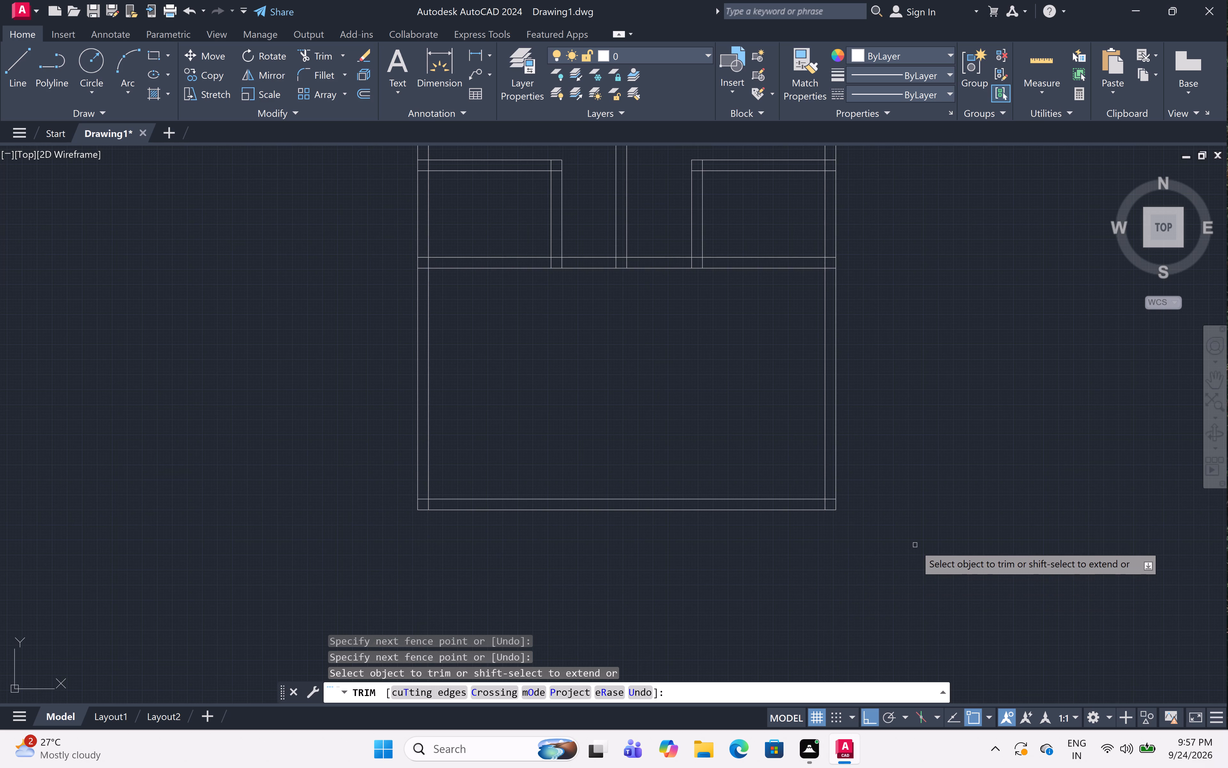
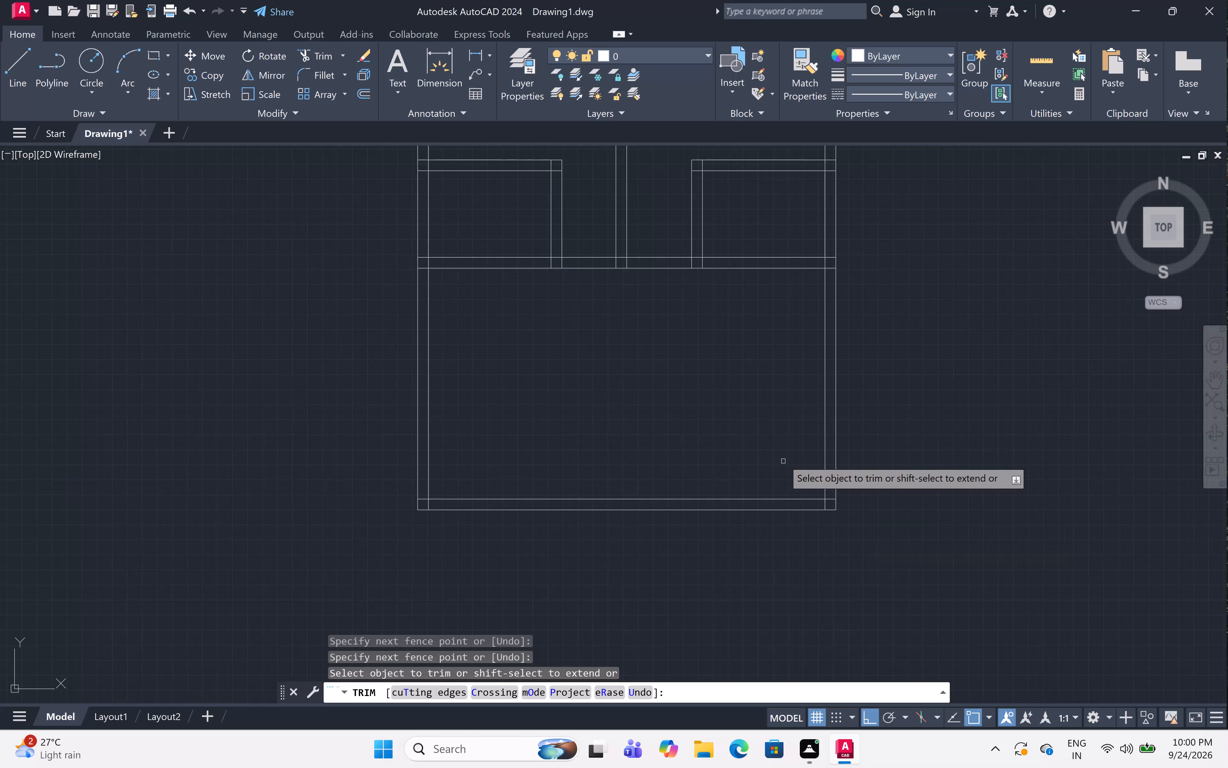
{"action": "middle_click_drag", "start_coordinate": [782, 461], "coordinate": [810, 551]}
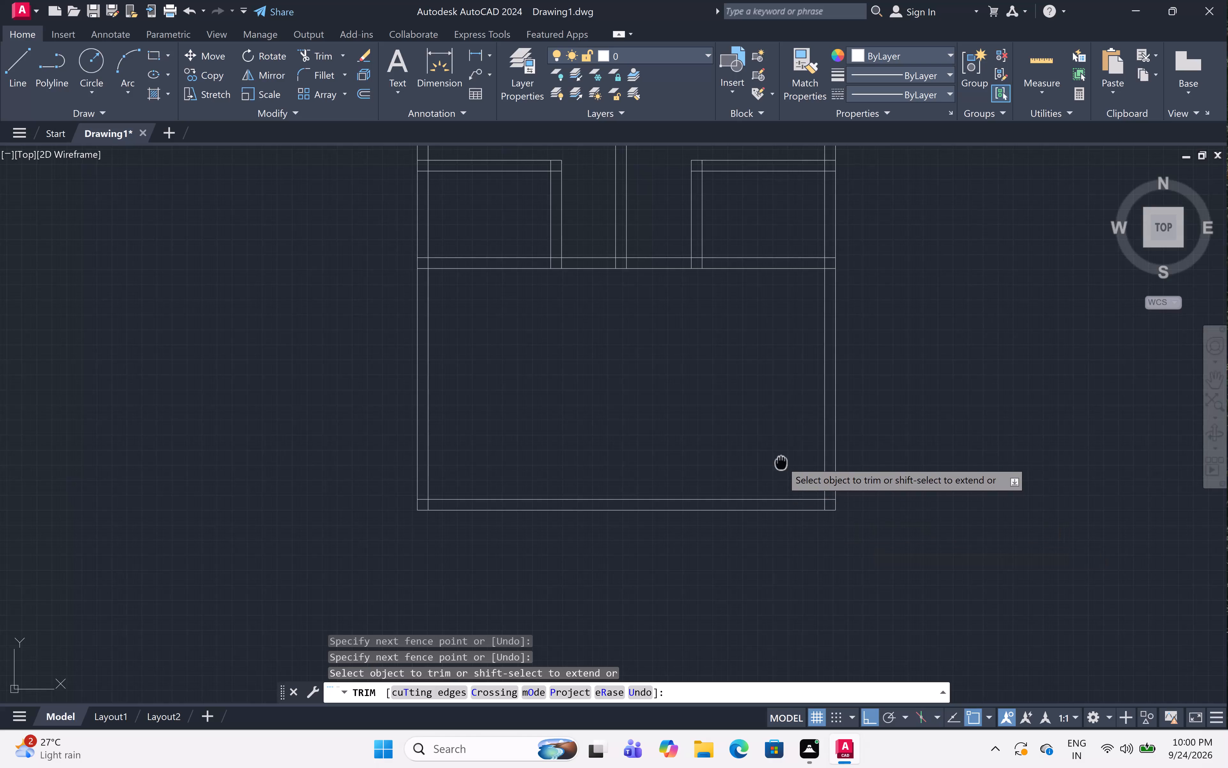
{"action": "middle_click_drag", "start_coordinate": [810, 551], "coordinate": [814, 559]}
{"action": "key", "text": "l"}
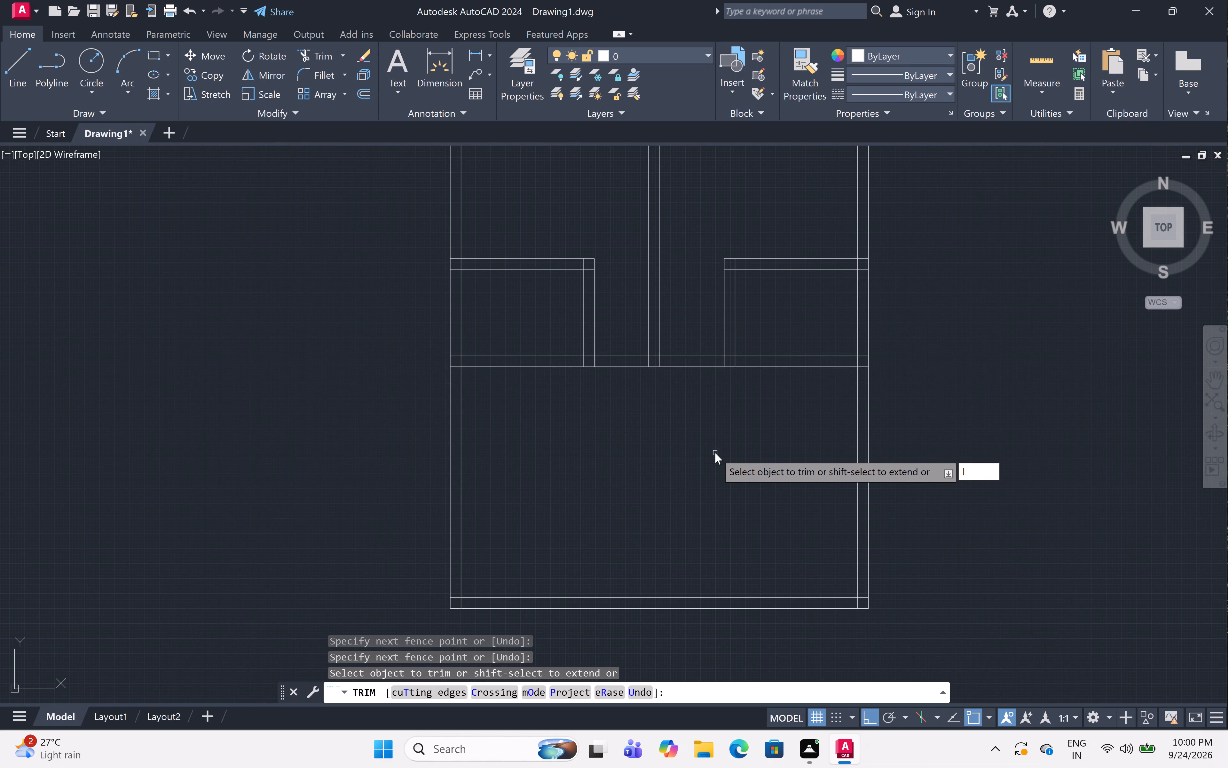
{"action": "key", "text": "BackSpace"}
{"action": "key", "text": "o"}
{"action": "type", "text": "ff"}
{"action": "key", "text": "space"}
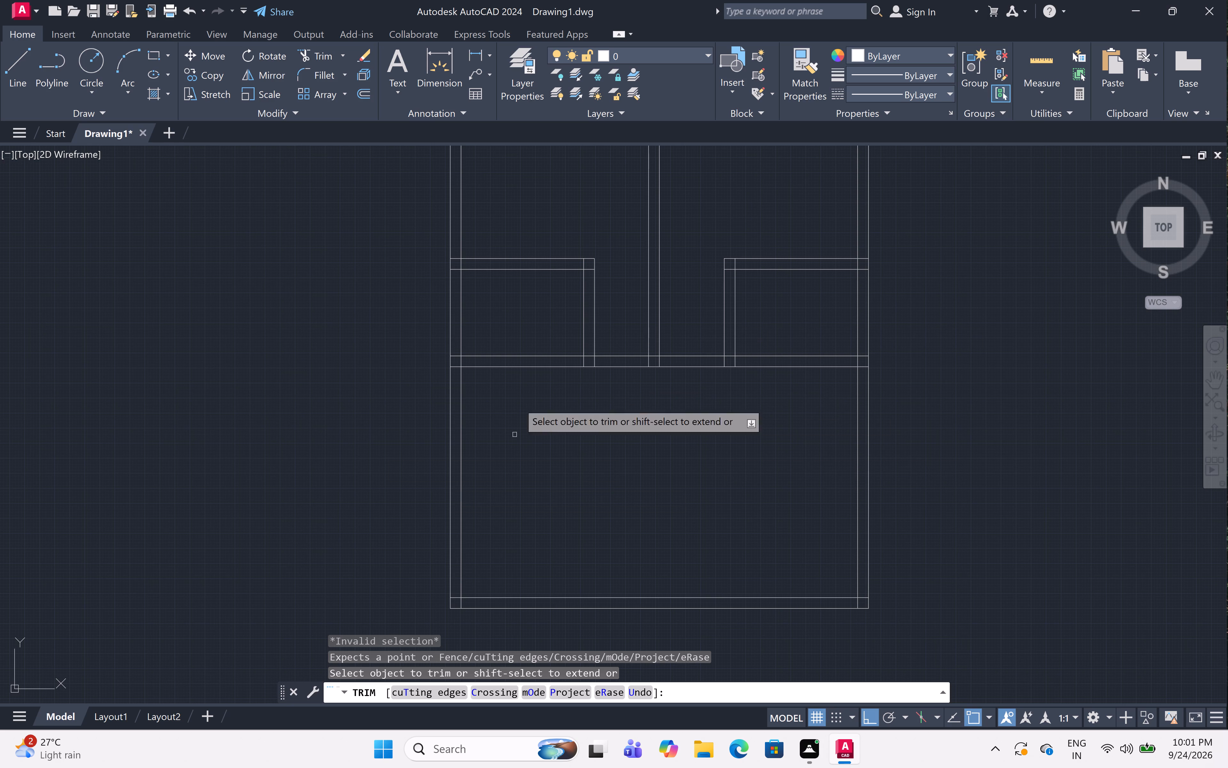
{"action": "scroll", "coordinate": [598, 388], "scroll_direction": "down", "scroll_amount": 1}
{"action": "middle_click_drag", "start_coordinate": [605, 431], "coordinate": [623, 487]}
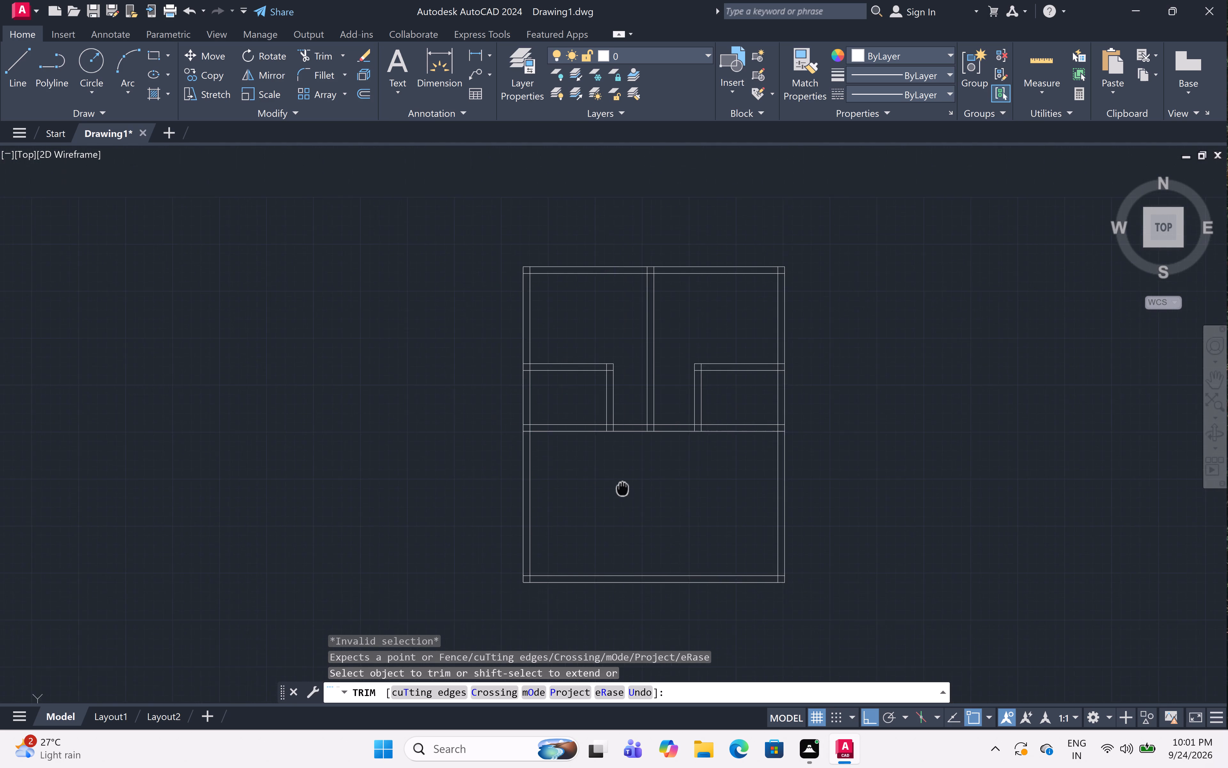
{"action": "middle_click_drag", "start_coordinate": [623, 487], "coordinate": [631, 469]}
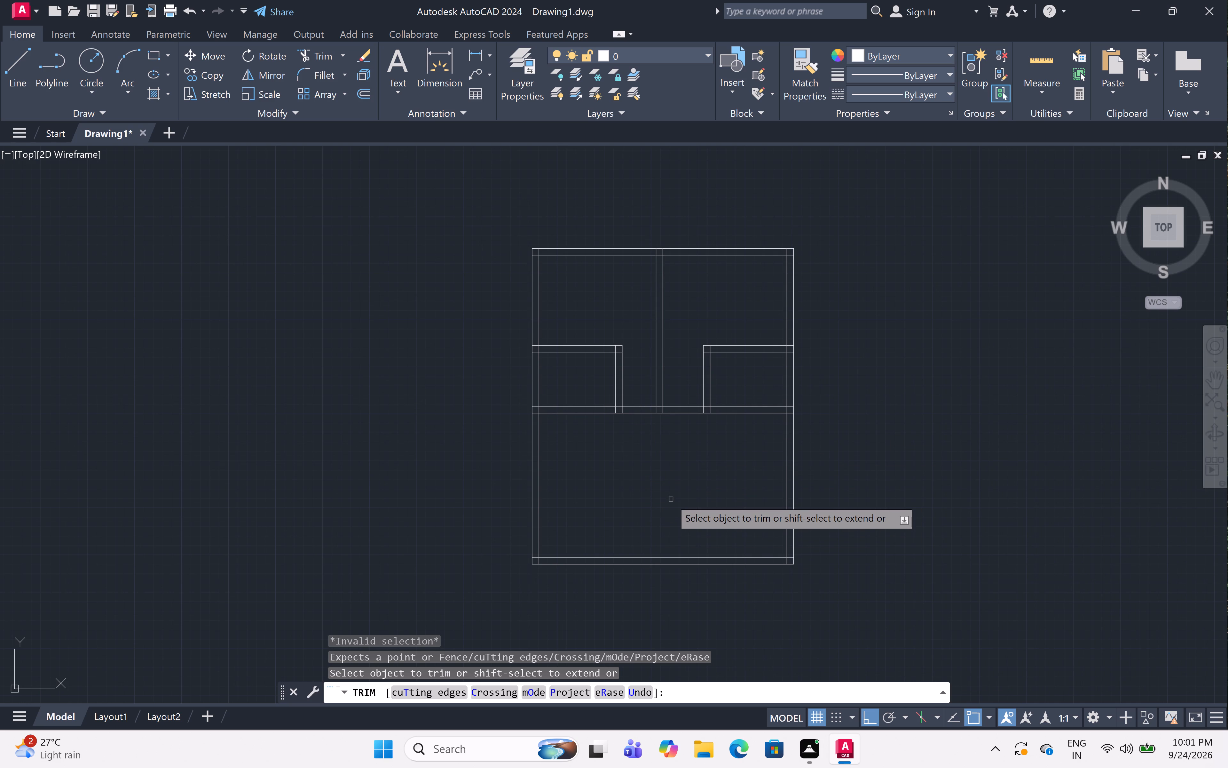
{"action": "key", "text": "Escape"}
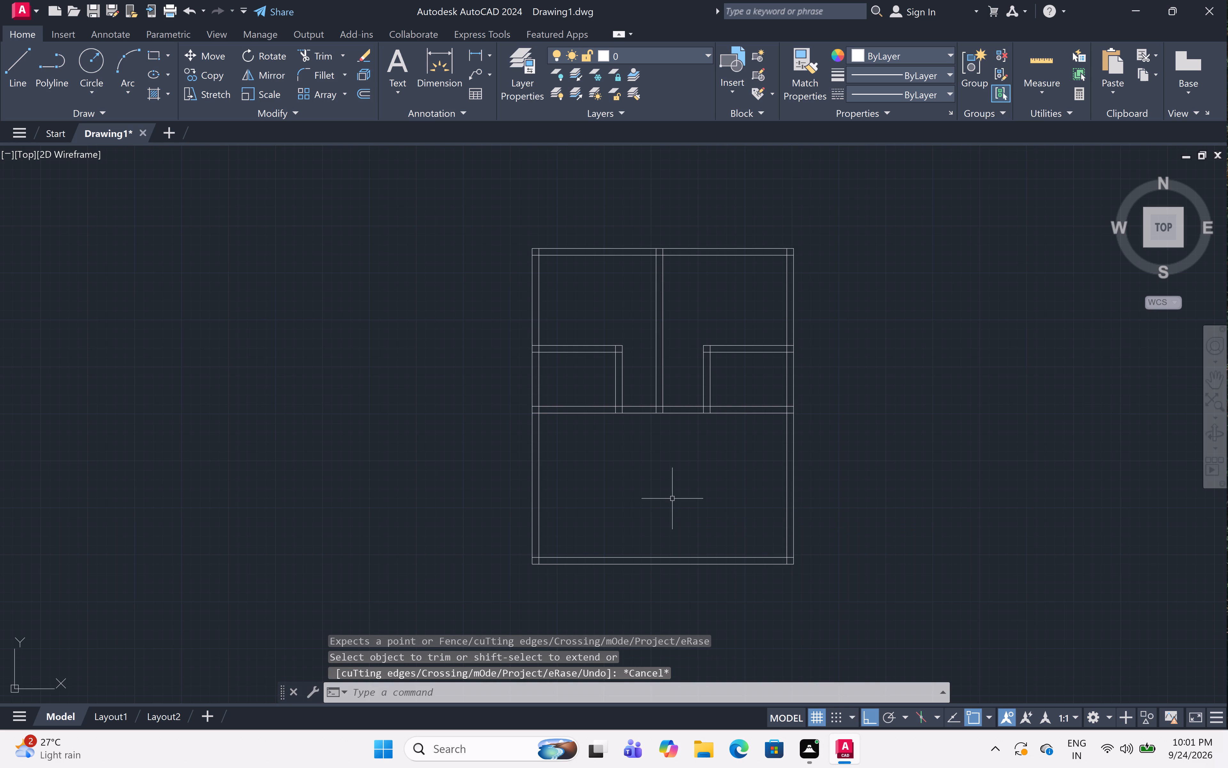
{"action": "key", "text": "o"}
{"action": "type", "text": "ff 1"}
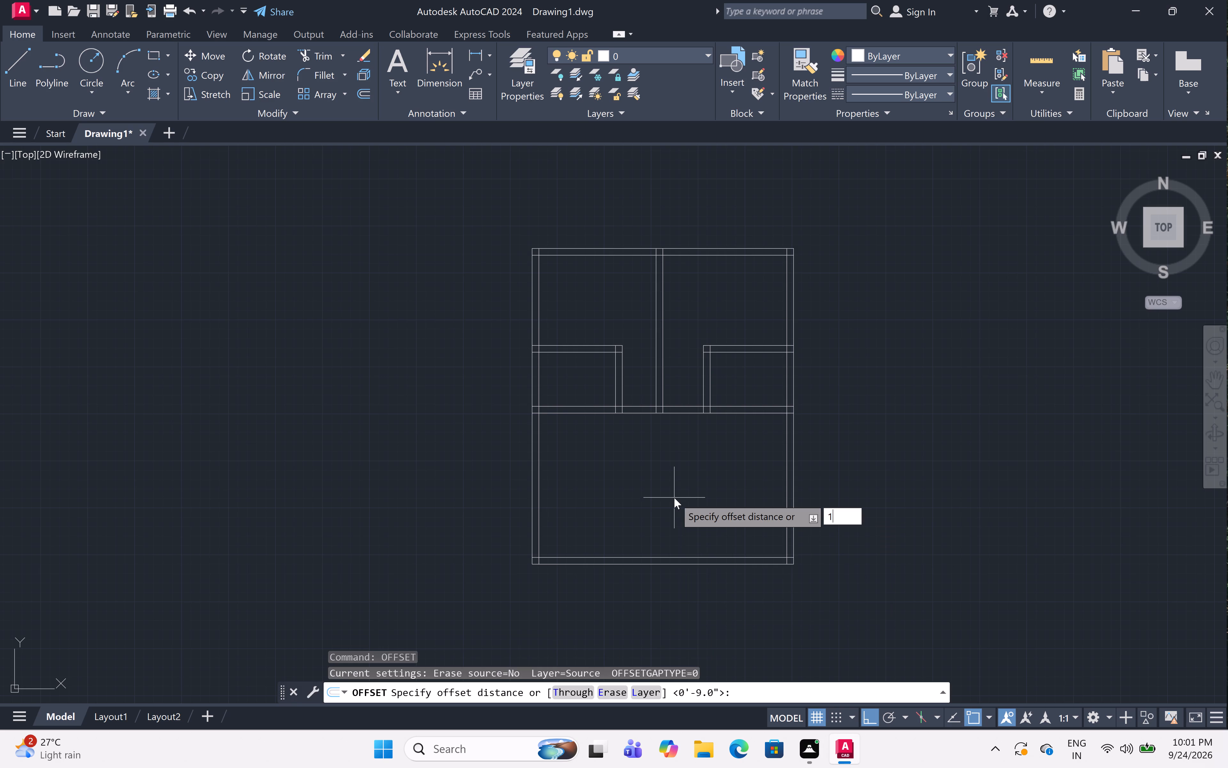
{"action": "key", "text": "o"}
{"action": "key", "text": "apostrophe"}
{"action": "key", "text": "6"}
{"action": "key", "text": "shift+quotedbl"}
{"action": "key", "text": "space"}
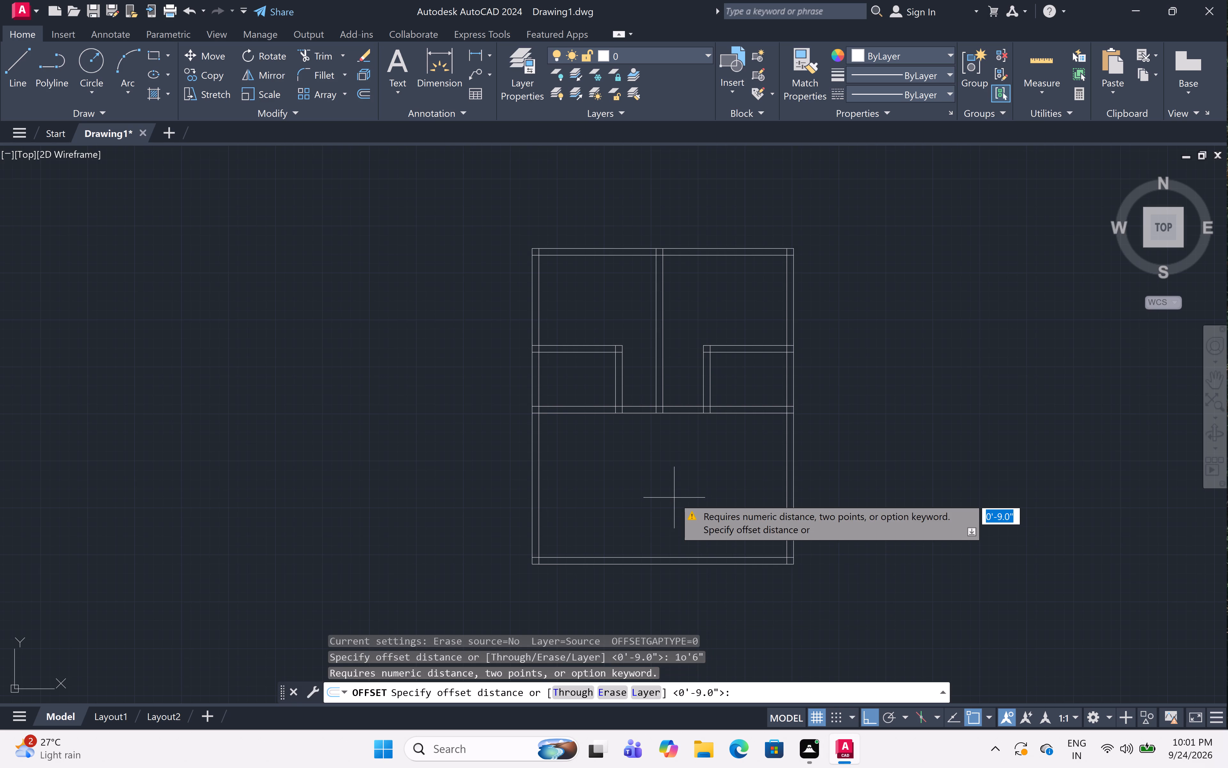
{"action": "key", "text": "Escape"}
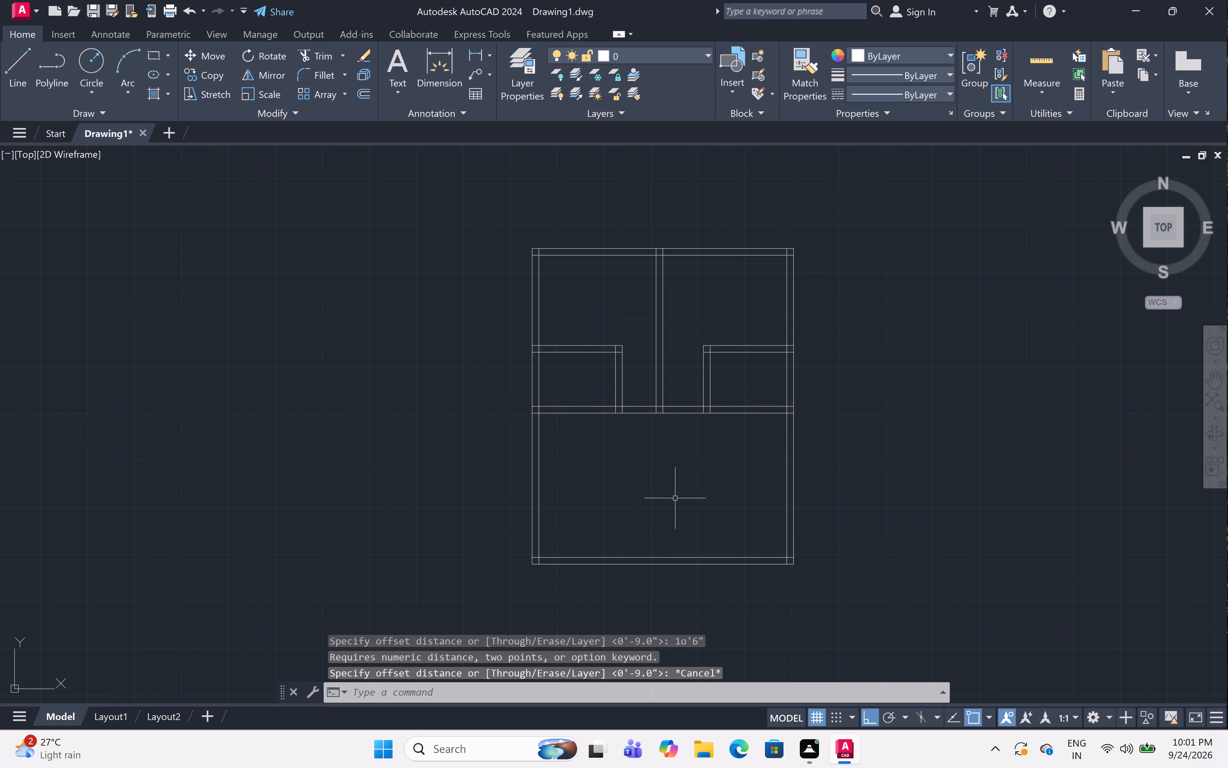
Offset the inner line of the left outer wall 10'6" to the right, into the lower space.
{"action": "type", "text": "off"}
{"action": "key", "text": "space"}
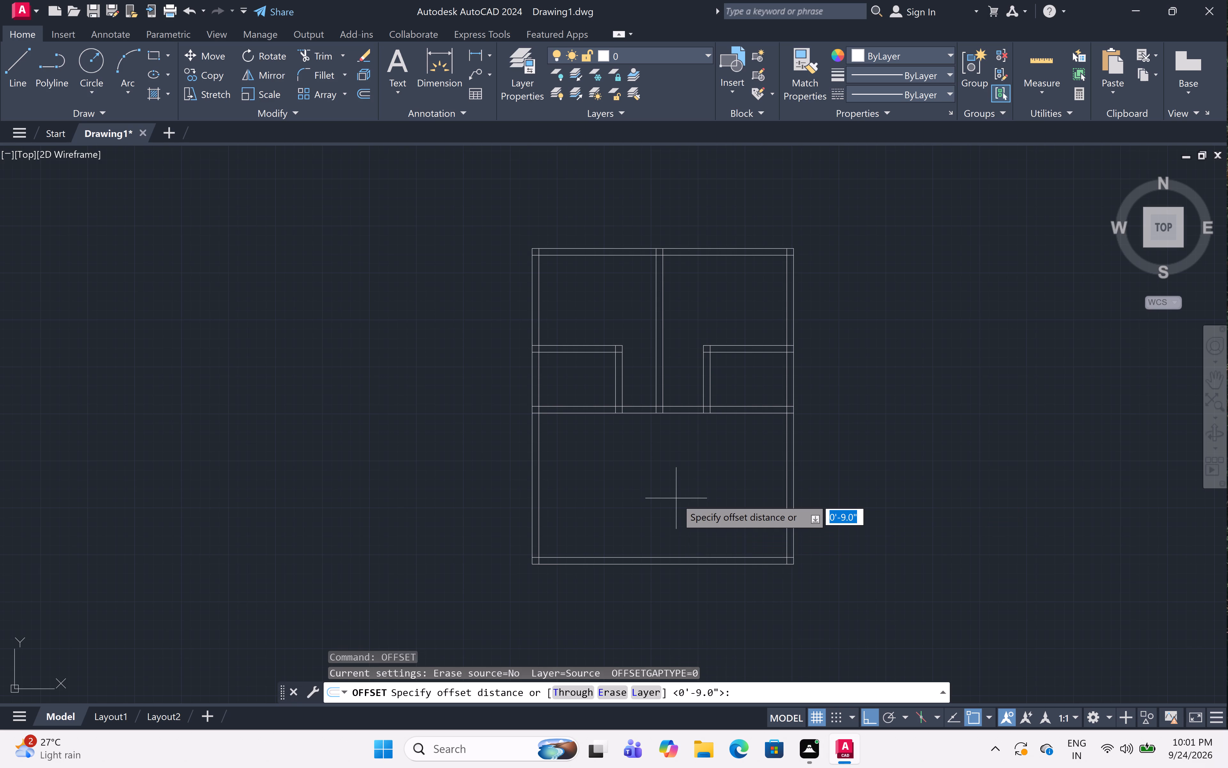
{"action": "type", "text": "10'6"}
{"action": "type", "text": "\""}
{"action": "key", "text": "space"}
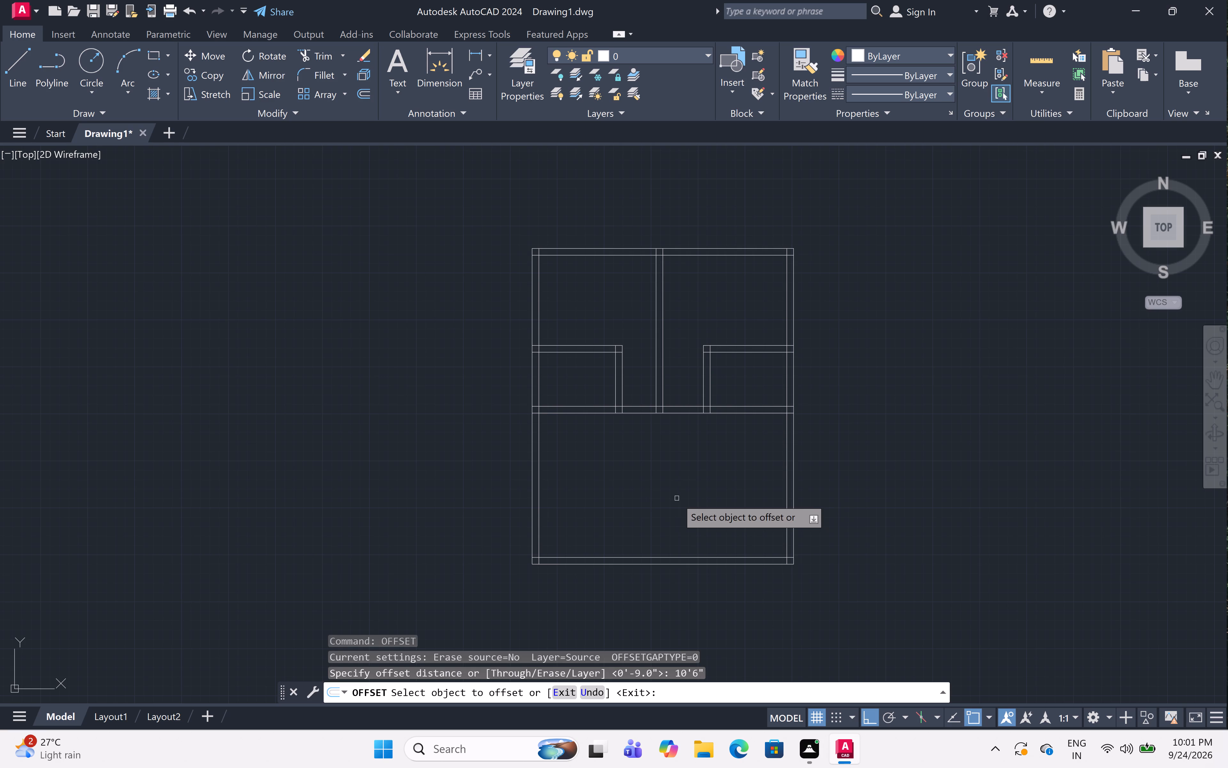
{"action": "left_click", "coordinate": [539, 498]}
{"action": "double_click", "coordinate": [648, 498]}
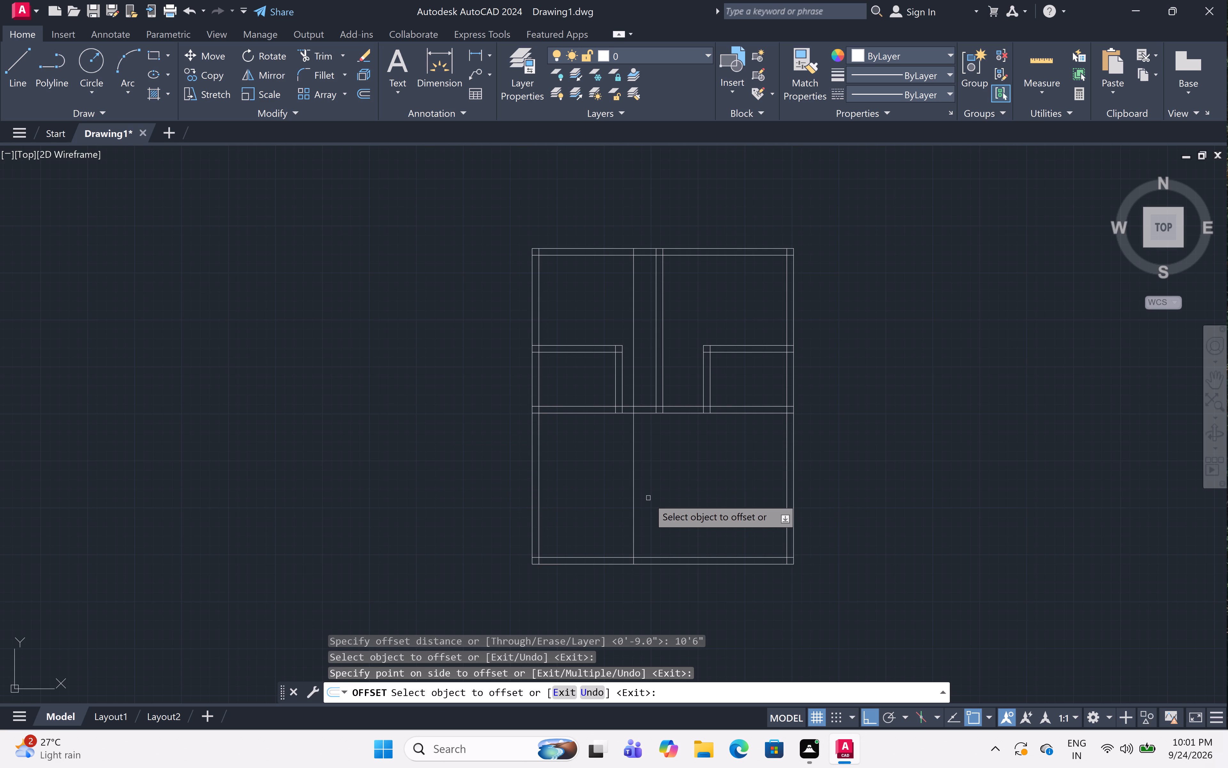
{"action": "key", "text": "space"}
Offset the new vertical line 9" to the right to give the lower partition its thickness.
{"action": "key", "text": "space"}
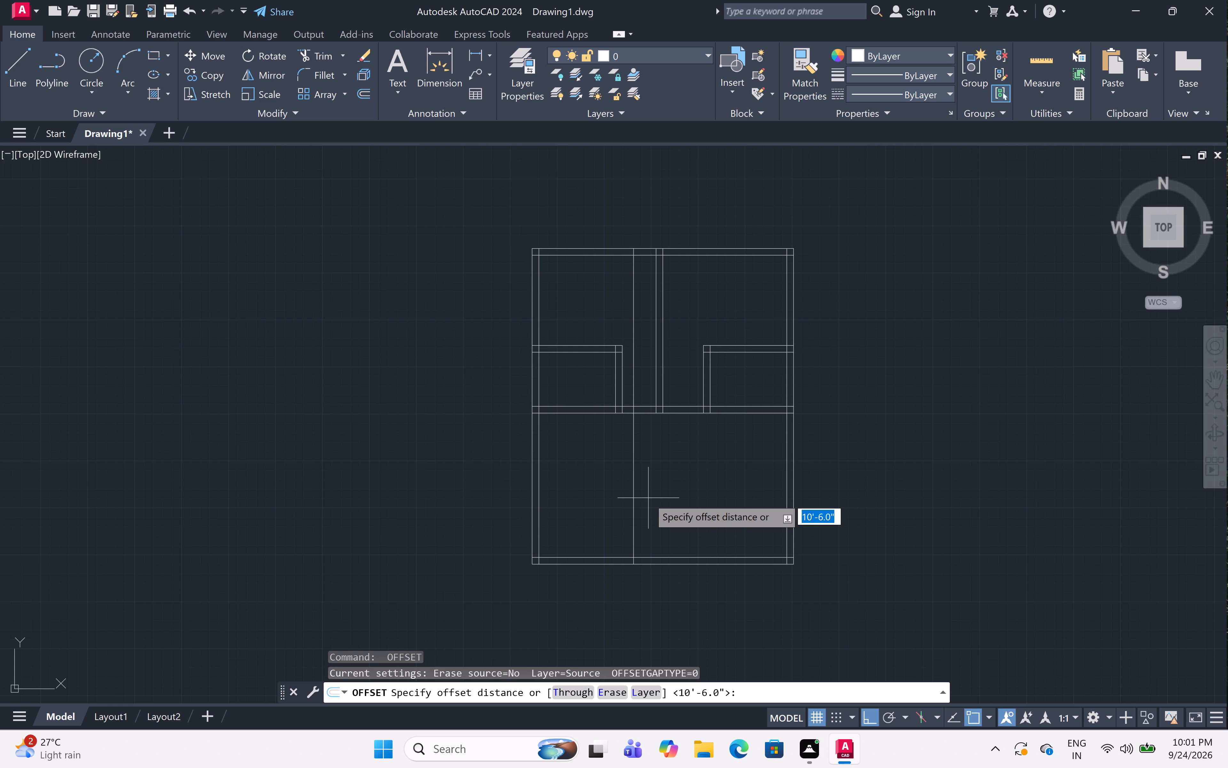
{"action": "key", "text": "9"}
{"action": "key", "text": "shift+quotedbl"}
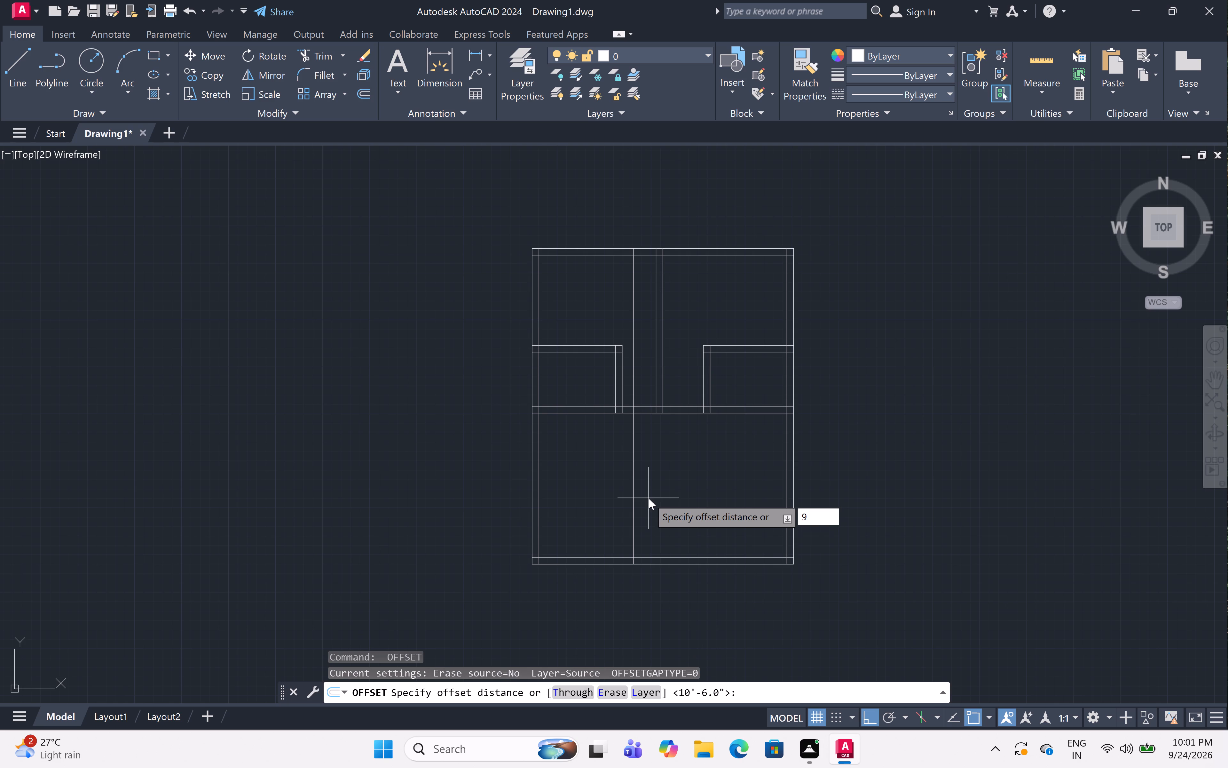
{"action": "key", "text": "space"}
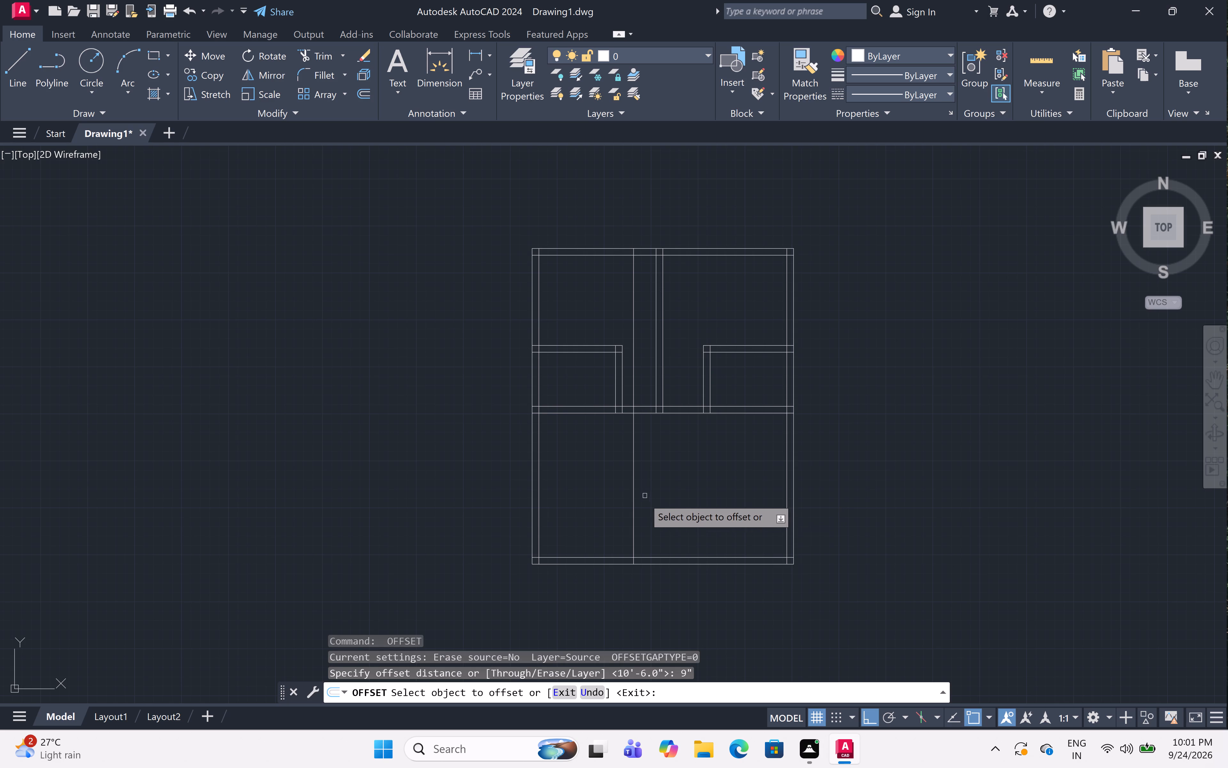
{"action": "left_click", "coordinate": [634, 500]}
{"action": "left_click", "coordinate": [676, 499]}
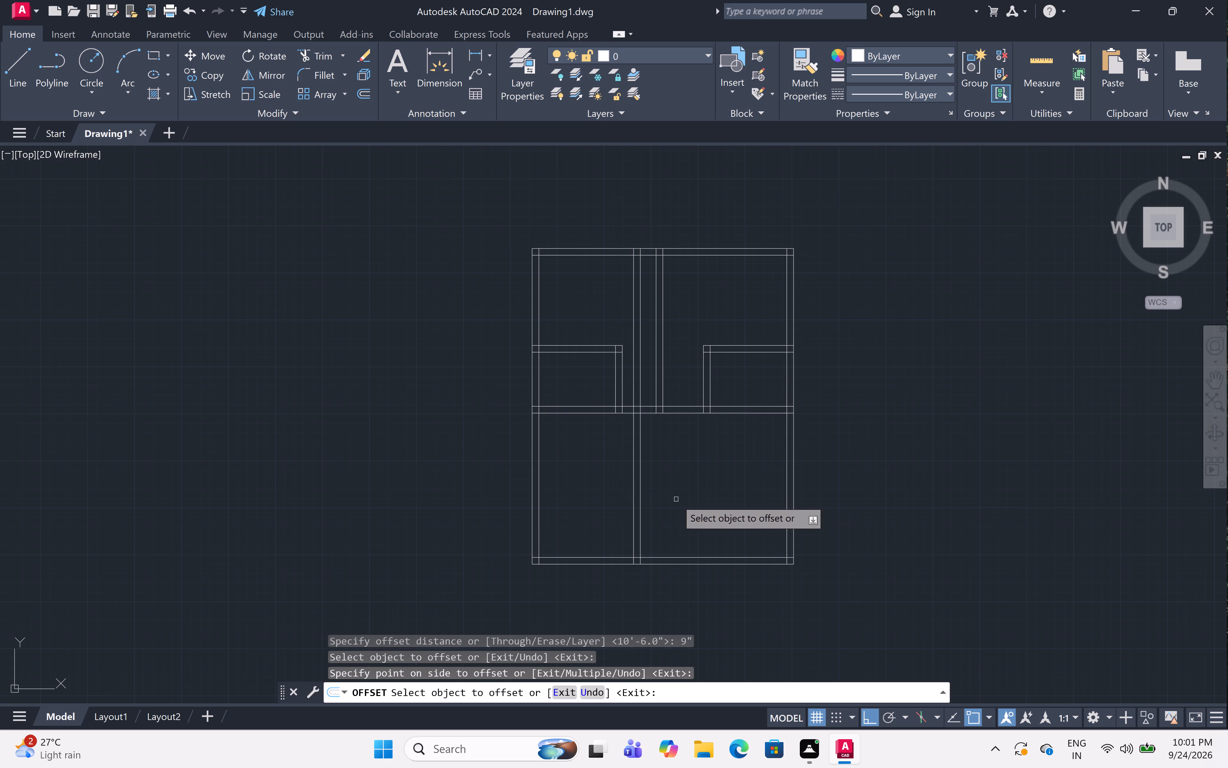
{"action": "scroll", "coordinate": [650, 447], "scroll_direction": "up", "scroll_amount": 2}
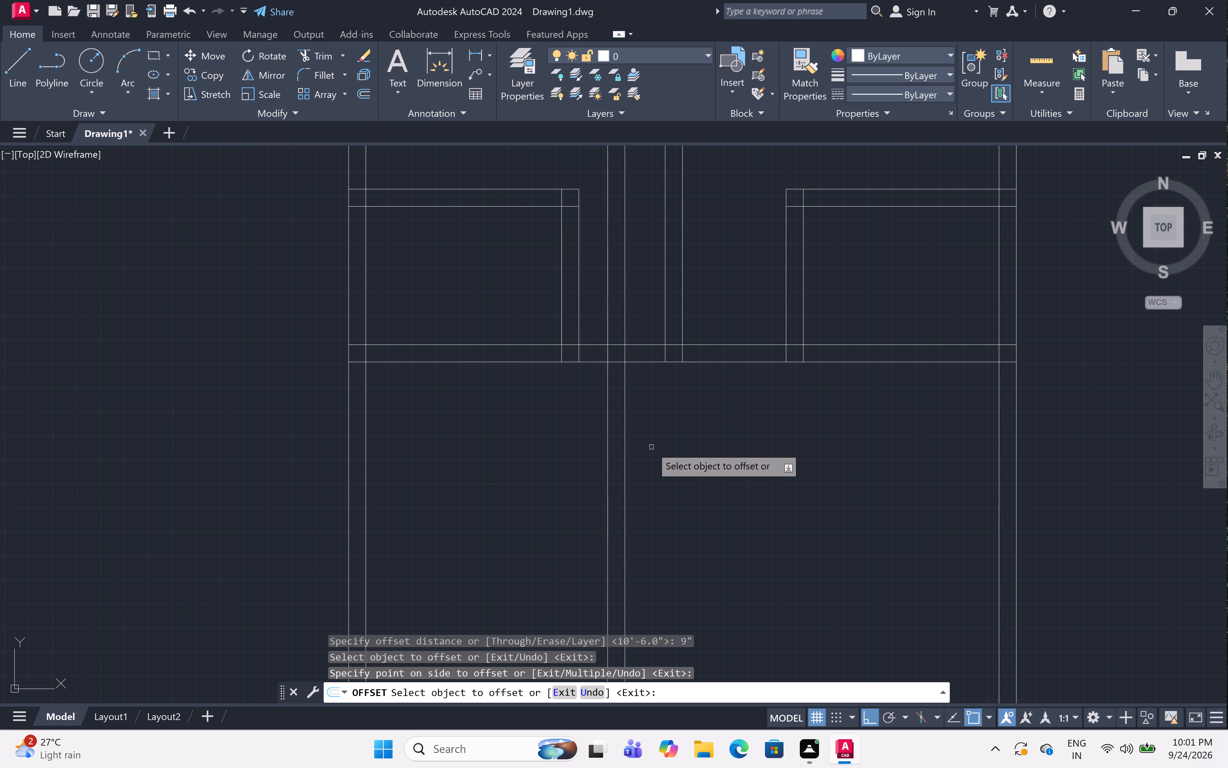
{"action": "key", "text": "Escape"}
Trim both lines of the new partition where they run above the horizontal wall between the upper rooms and lower space.
{"action": "key", "text": "y"}
{"action": "key", "text": "BackSpace"}
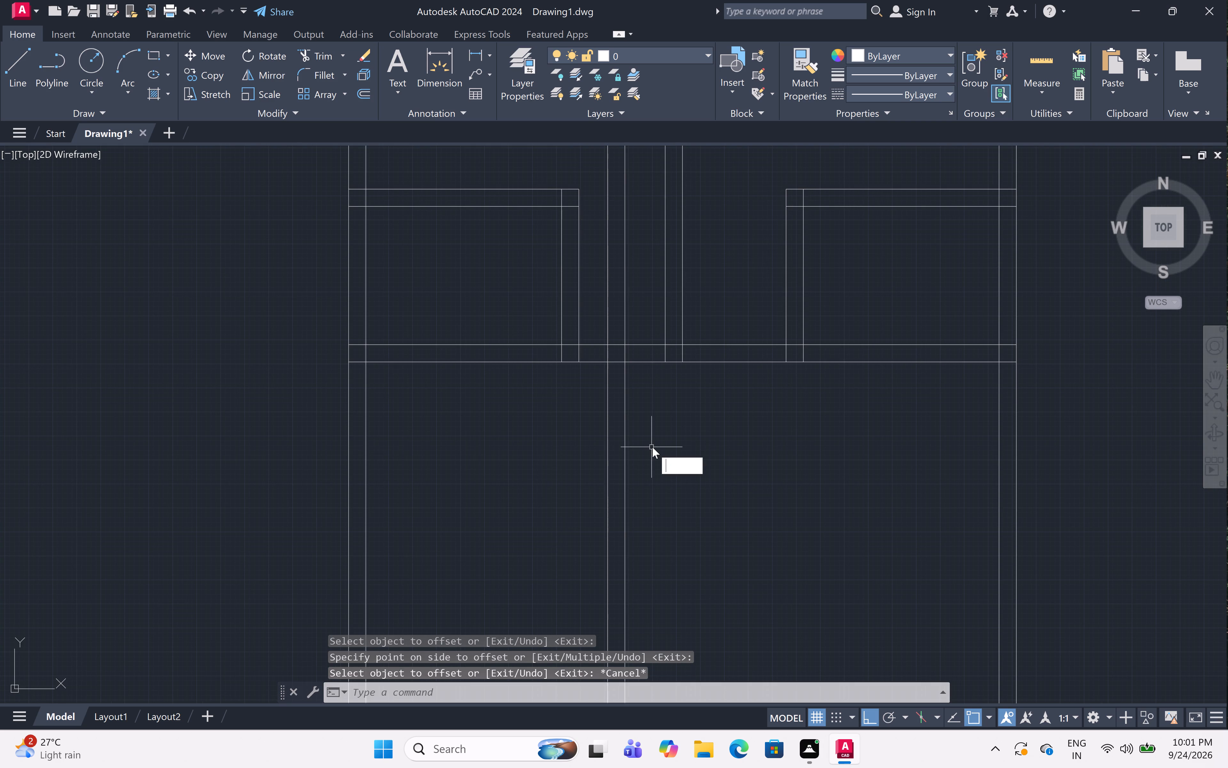
{"action": "type", "text": "tr"}
{"action": "key", "text": "space"}
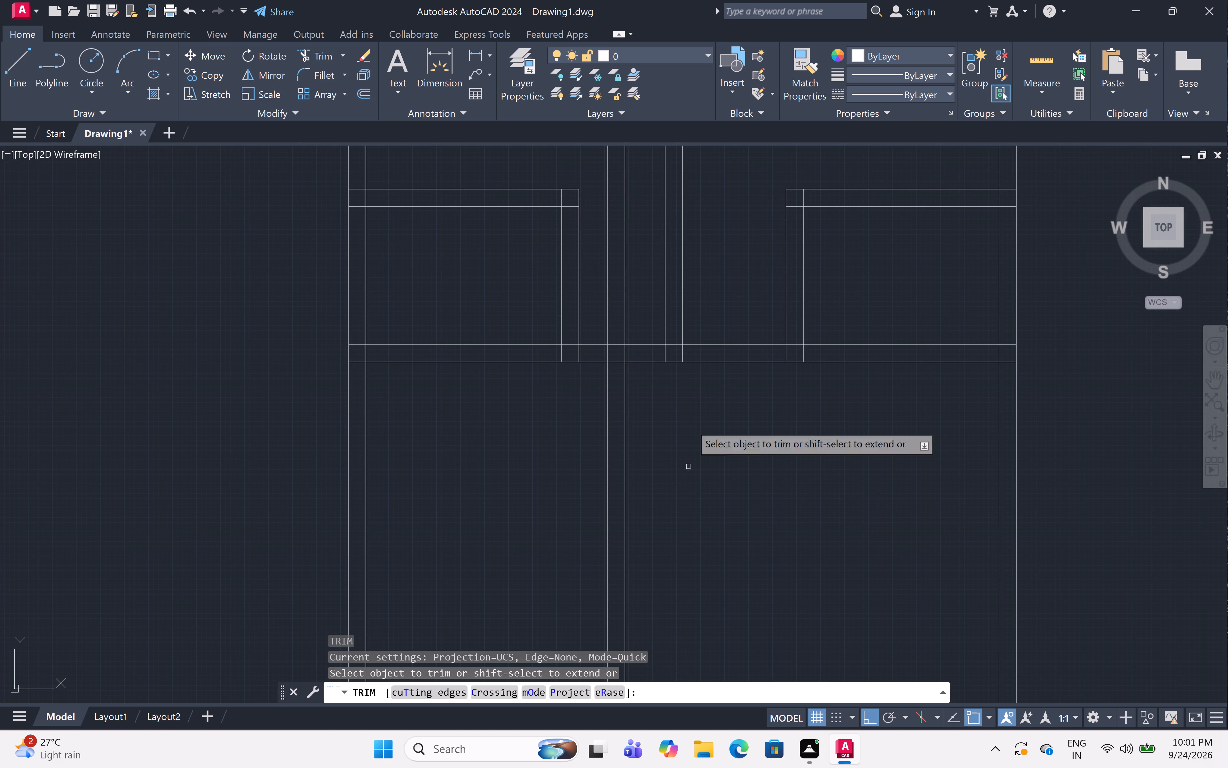
{"action": "left_click", "coordinate": [584, 312]}
{"action": "left_click", "coordinate": [639, 307]}
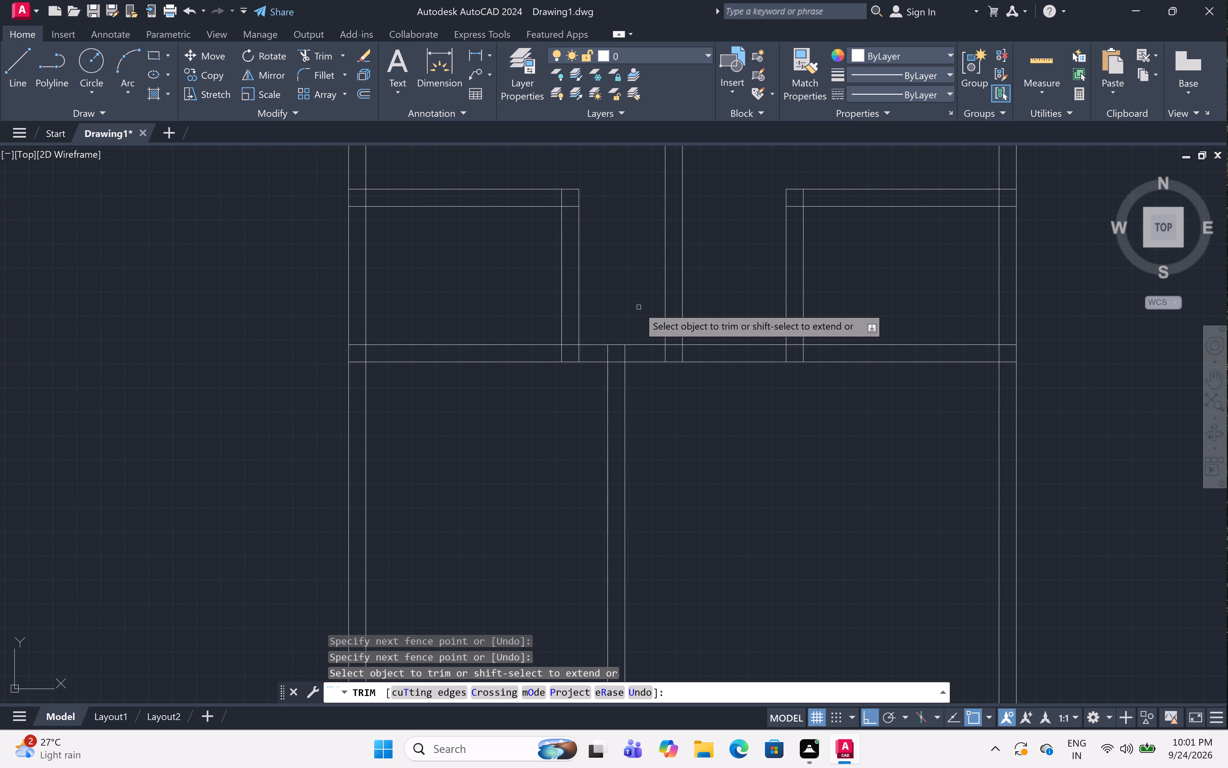
{"action": "key", "text": "Escape"}
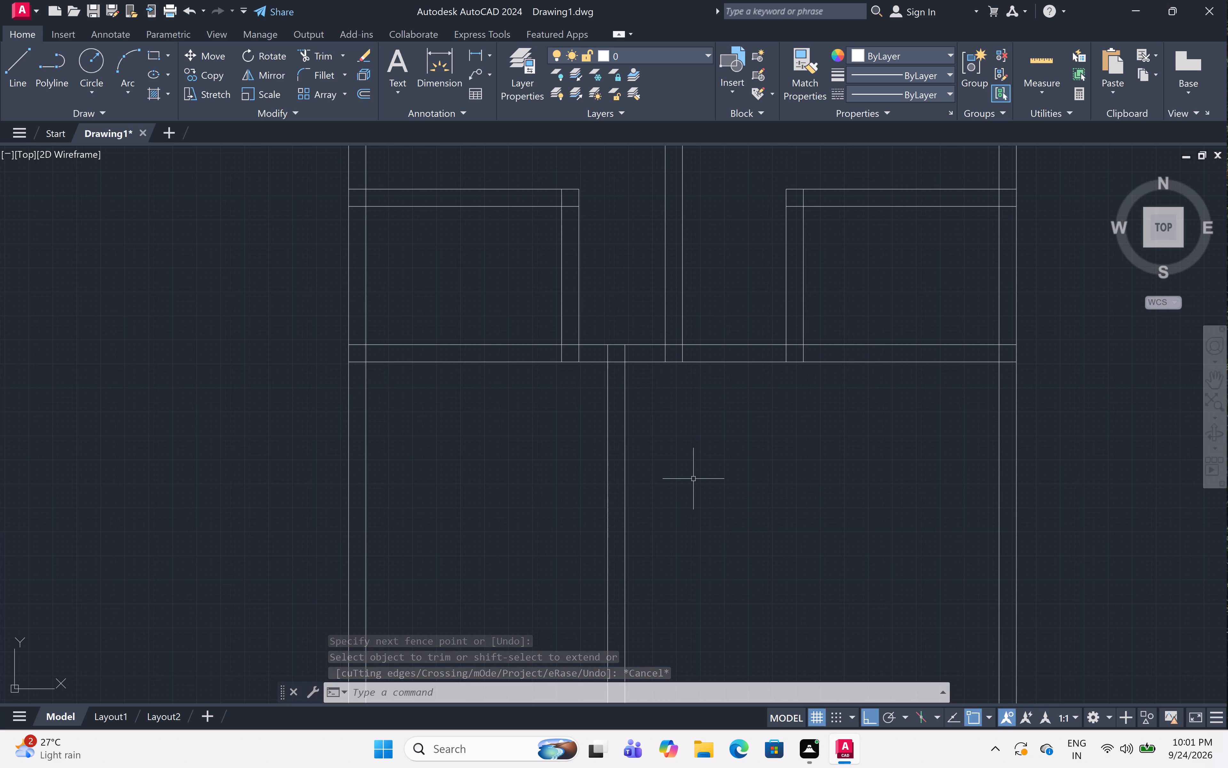
Offset the right line of the lower partition 5' to the right.
{"action": "scroll", "coordinate": [692, 478], "scroll_direction": "down", "scroll_amount": 2}
{"action": "middle_click_drag", "start_coordinate": [726, 525], "coordinate": [630, 507]}
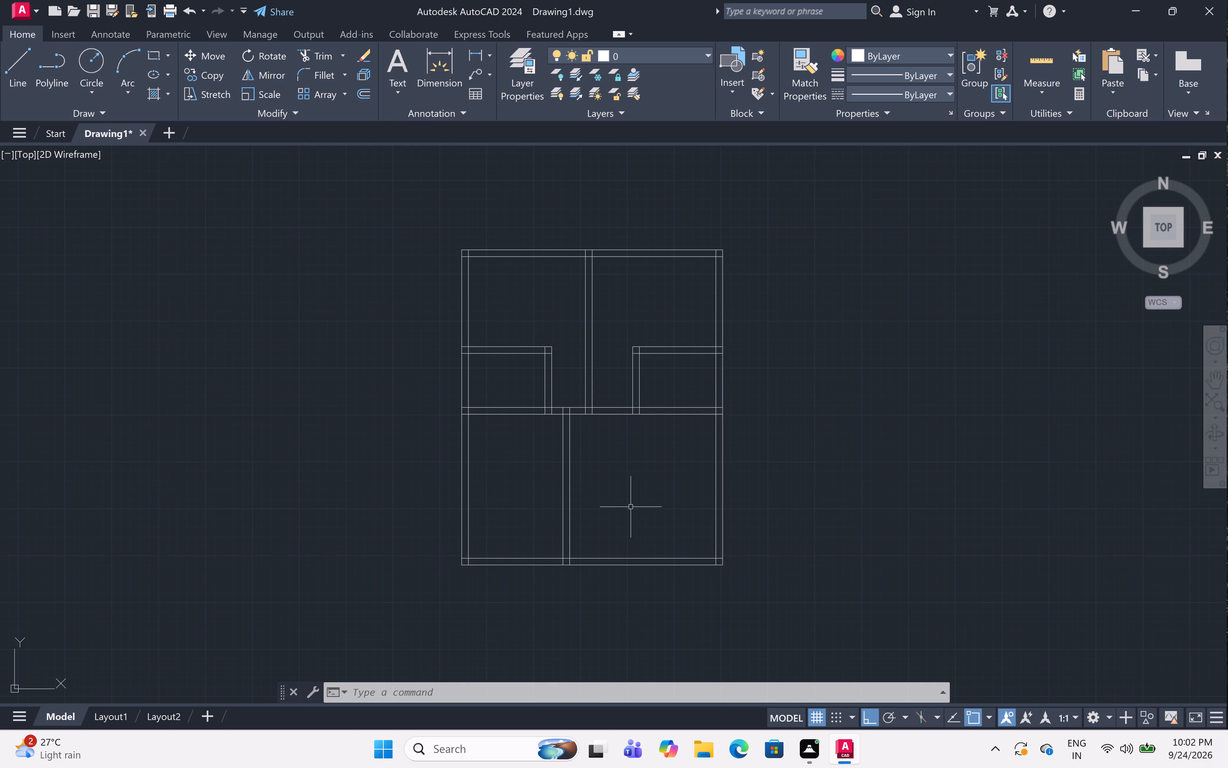
{"action": "scroll", "coordinate": [618, 548], "scroll_direction": "up", "scroll_amount": 2}
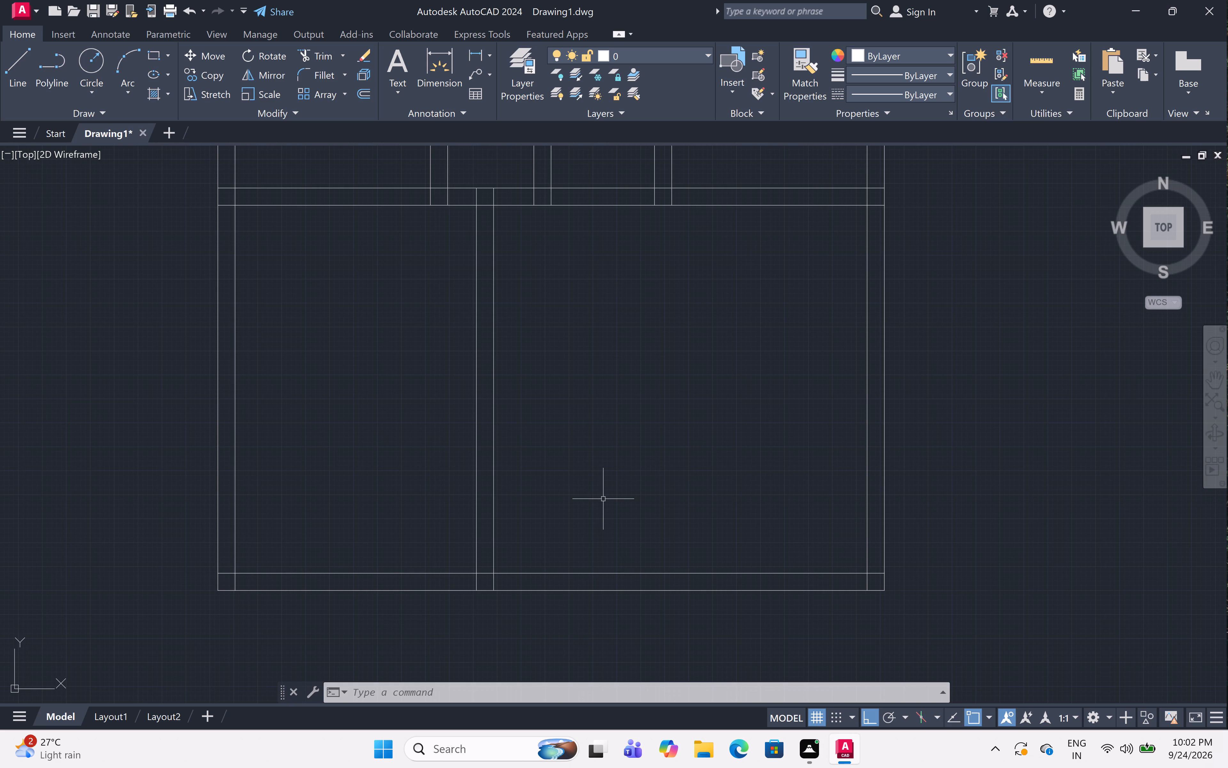
{"action": "type", "text": "off 5"}
{"action": "type", "text": "'"}
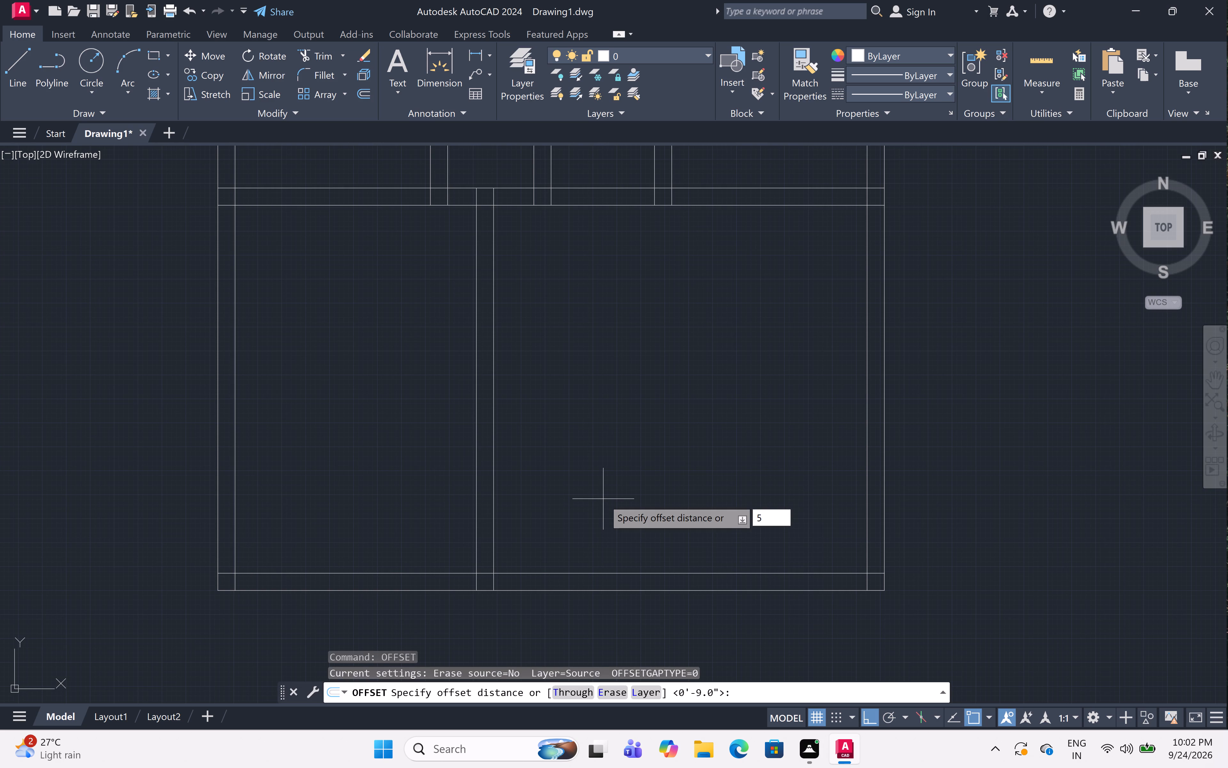
{"action": "key", "text": "space"}
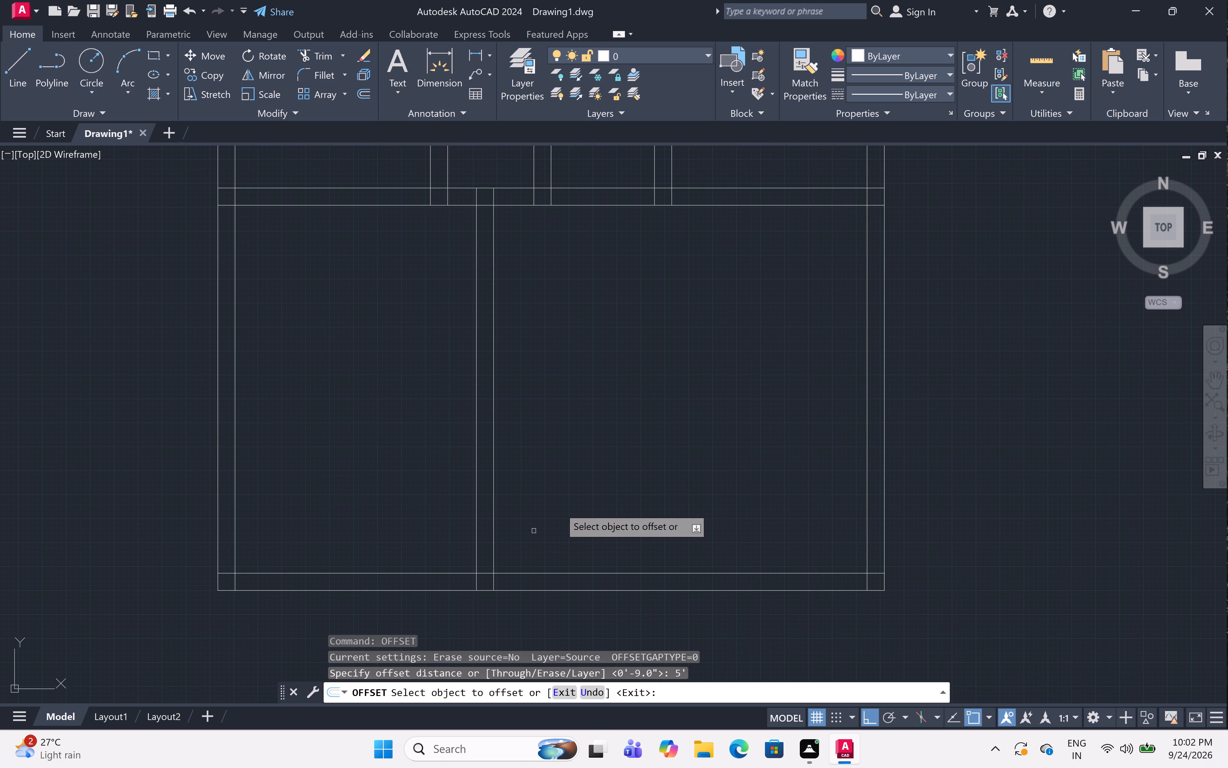
{"action": "left_click", "coordinate": [495, 512]}
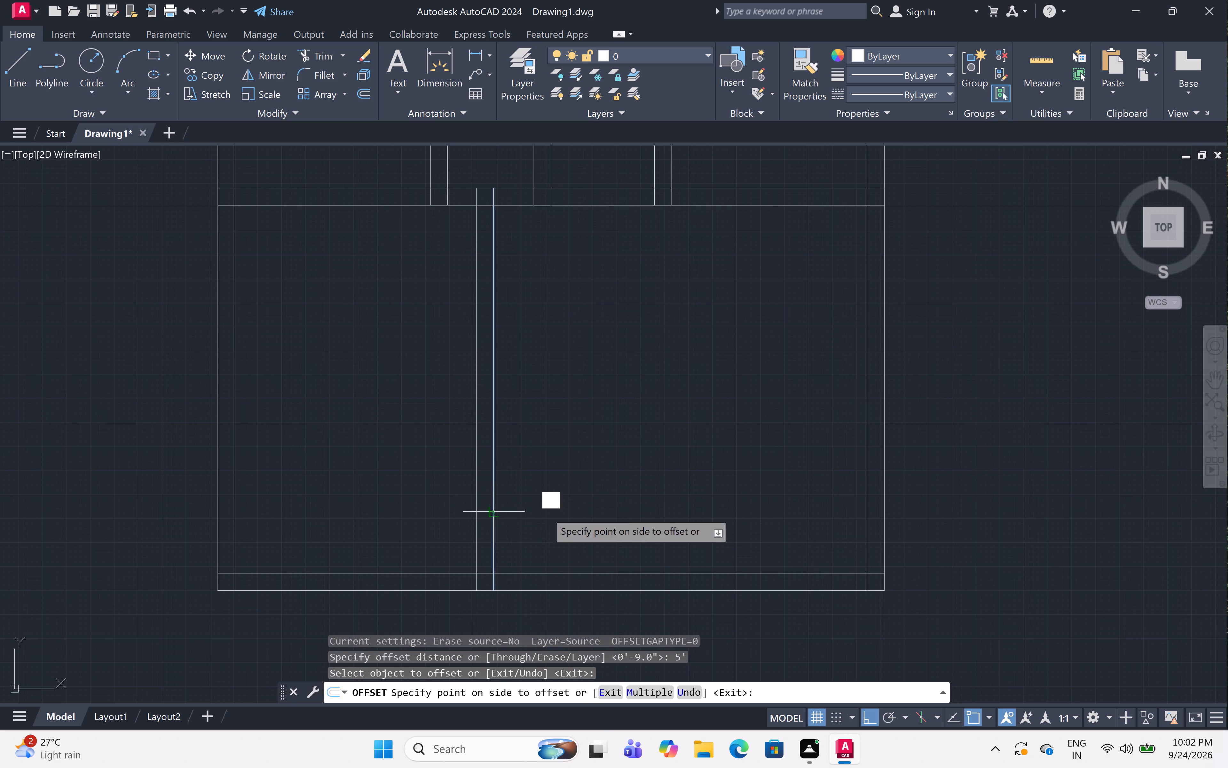
{"action": "left_click", "coordinate": [607, 512]}
{"action": "key", "text": "space"}
Offset the new vertical line 9" to the right to give the second lower partition its thickness.
{"action": "key", "text": "space"}
{"action": "type", "text": "9"}
{"action": "type", "text": "\""}
{"action": "key", "text": "space"}
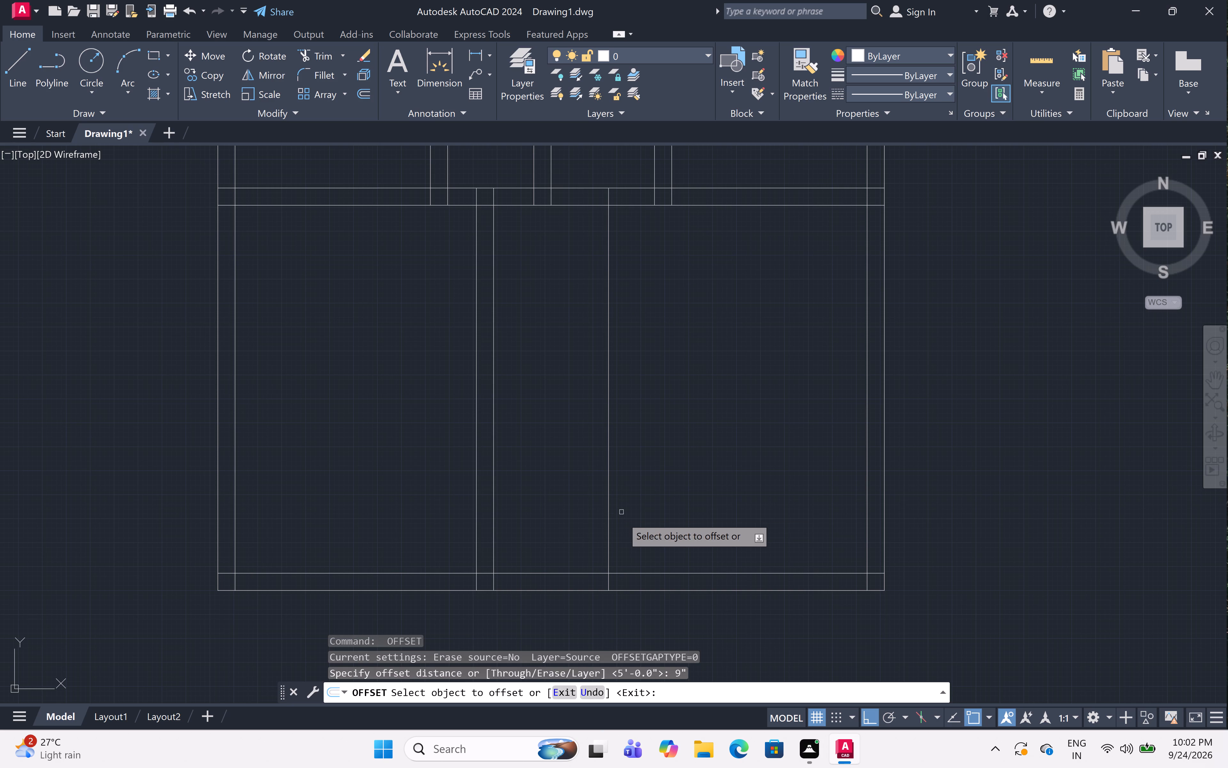
{"action": "left_click", "coordinate": [610, 518]}
{"action": "left_click", "coordinate": [752, 518]}
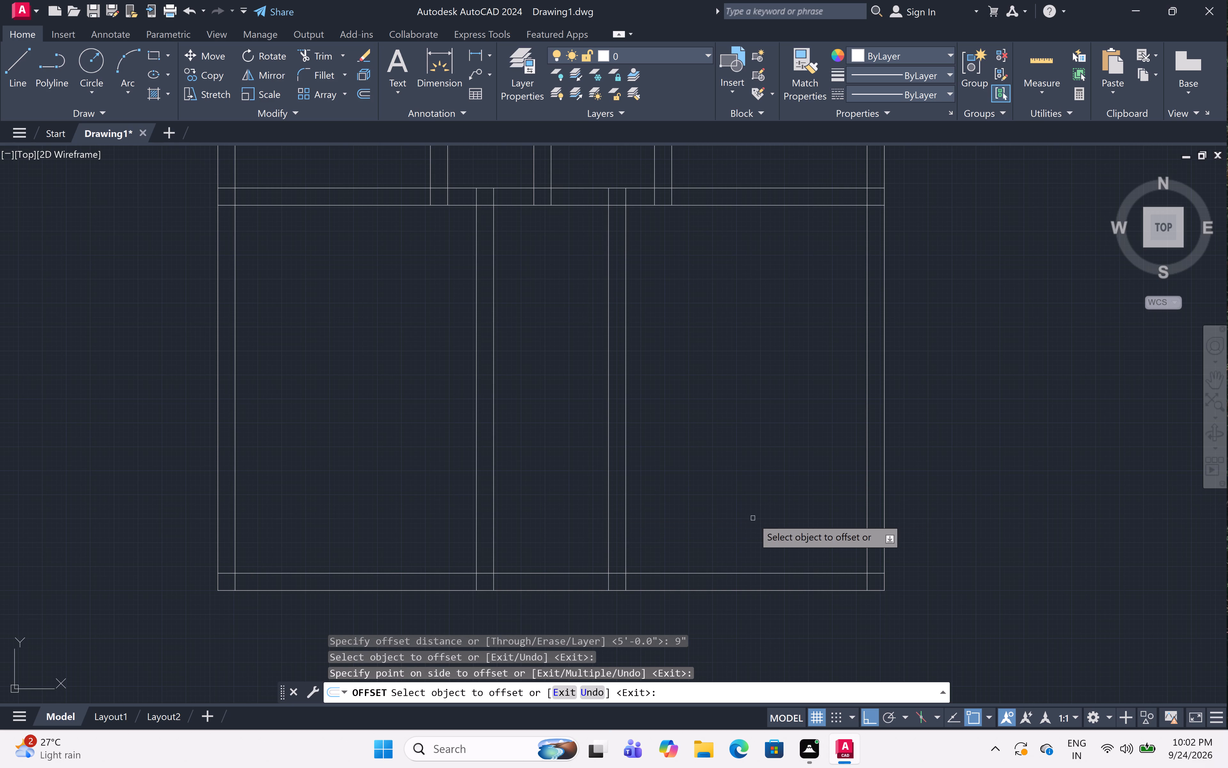
{"action": "key", "text": "Escape"}
Offset the inner line of the bottom wall 7' upward.
{"action": "type", "text": "off"}
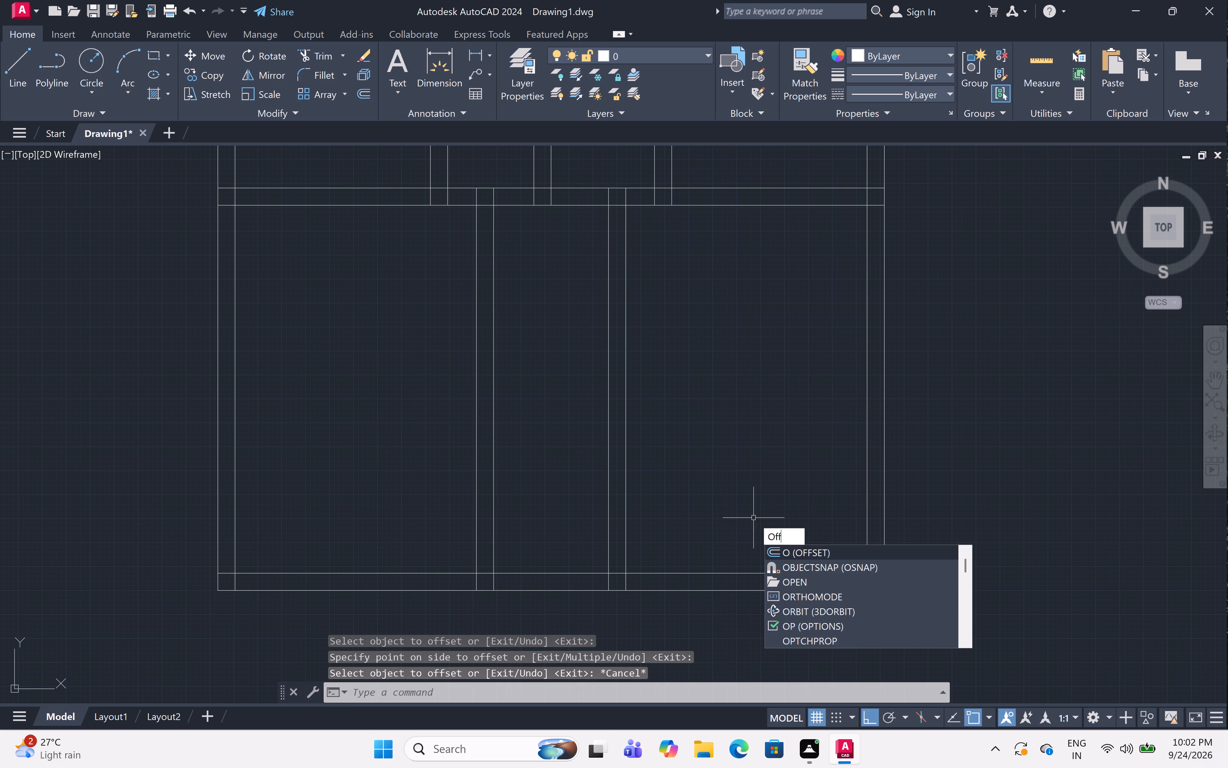
{"action": "key", "text": "space"}
{"action": "key", "text": "7"}
{"action": "key", "text": "apostrophe"}
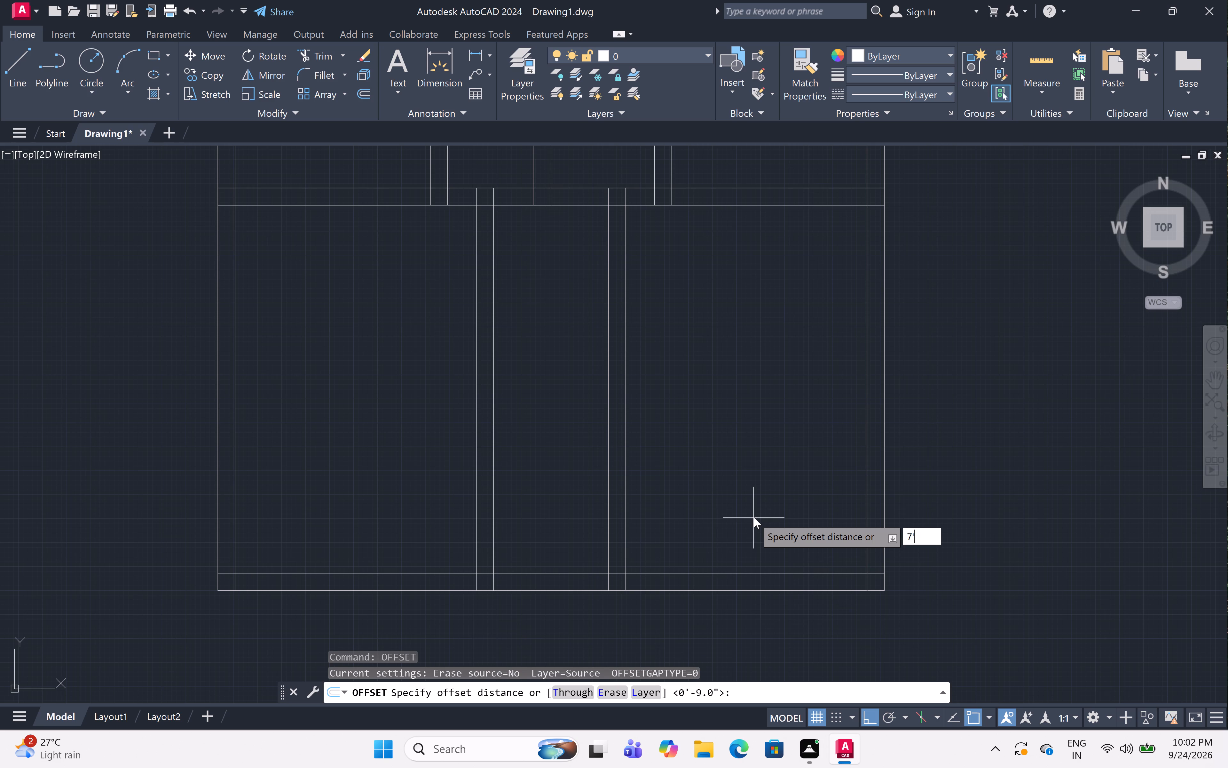
{"action": "key", "text": "space"}
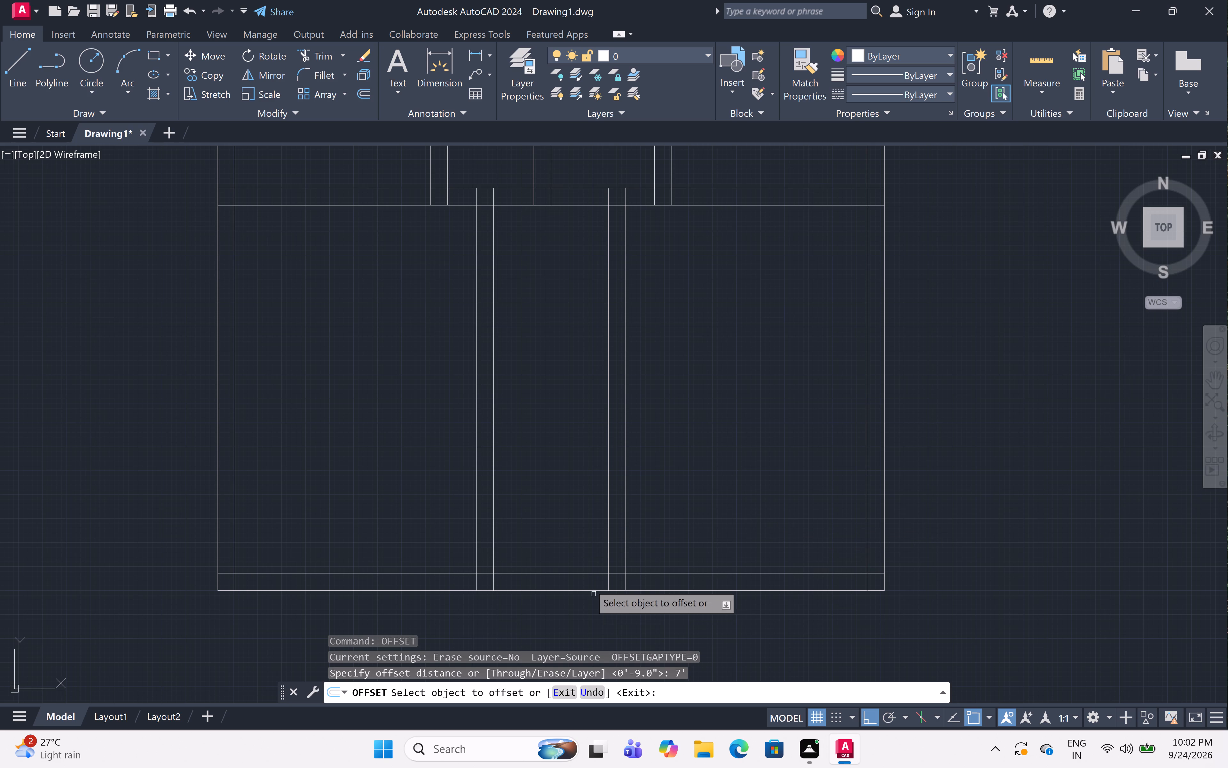
{"action": "left_click", "coordinate": [582, 574]}
{"action": "left_click", "coordinate": [554, 367]}
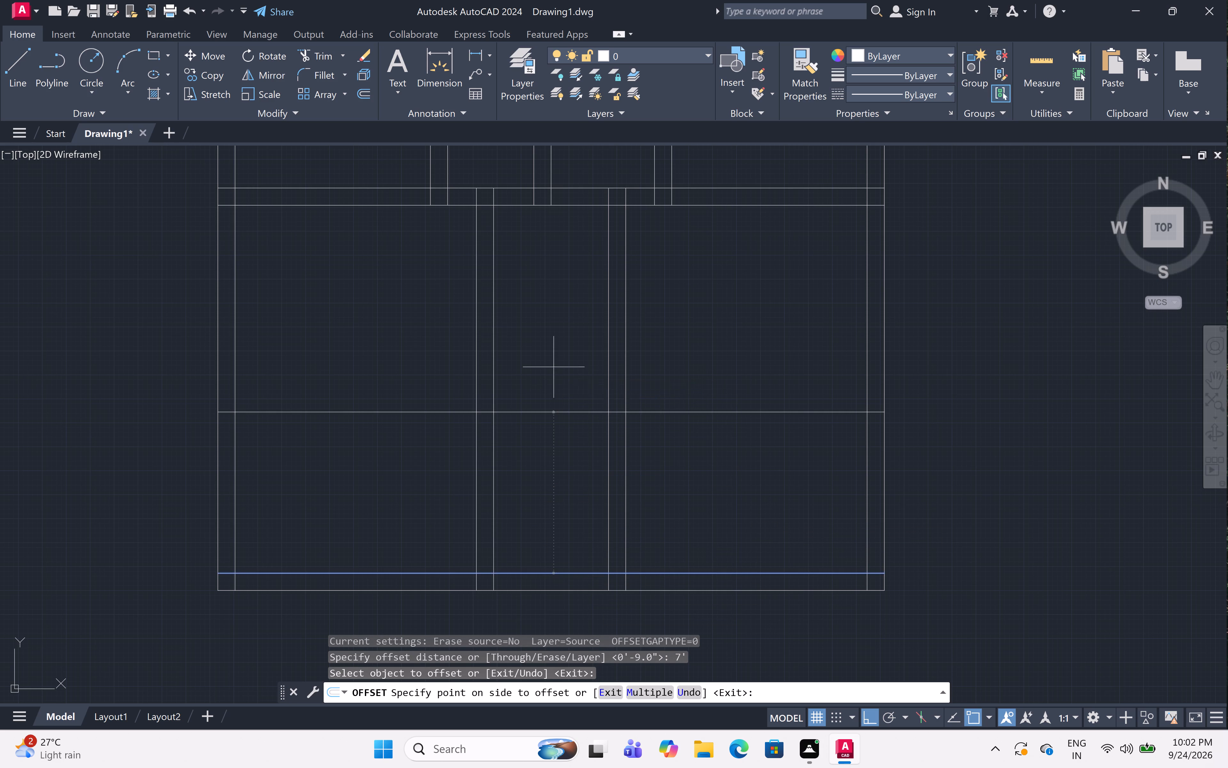
{"action": "key", "text": "space"}
Offset the new horizontal line in the lower space 9" upward to give that partition its thickness.
{"action": "key", "text": "space"}
{"action": "type", "text": "9\""}
{"action": "key", "text": "space"}
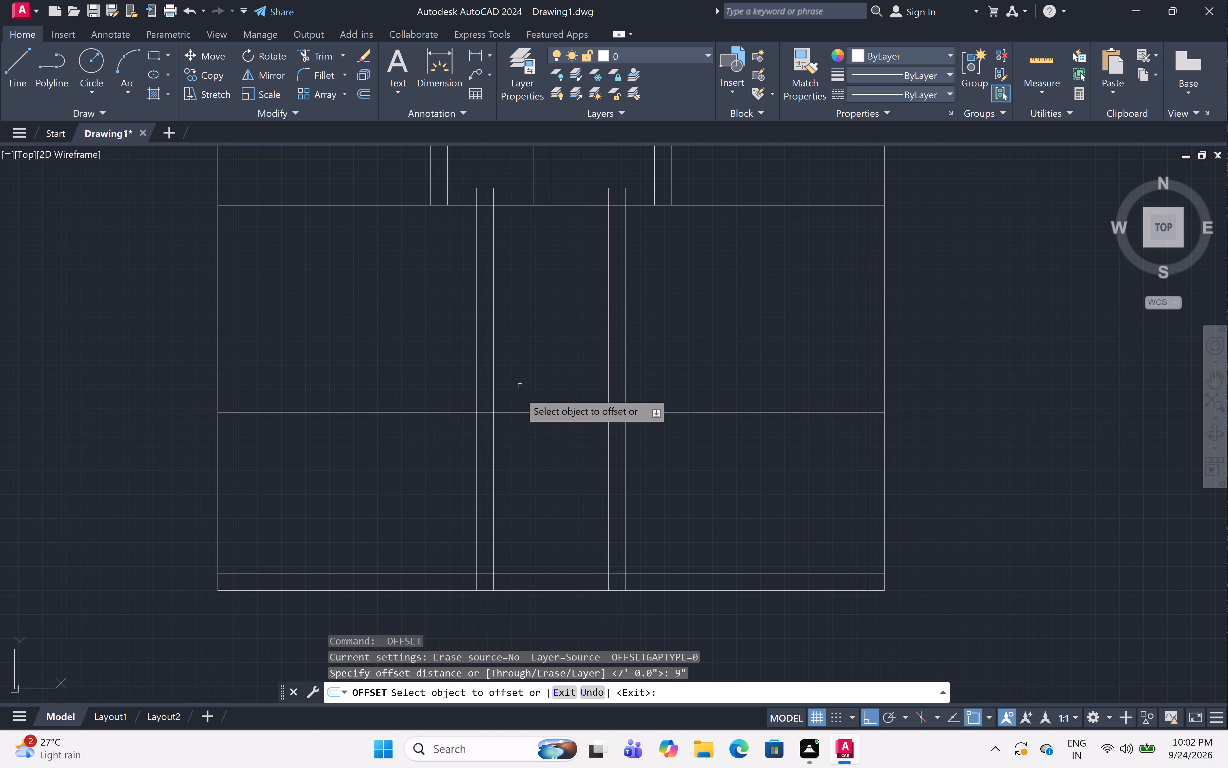
{"action": "left_click", "coordinate": [555, 412]}
{"action": "left_click", "coordinate": [553, 310]}
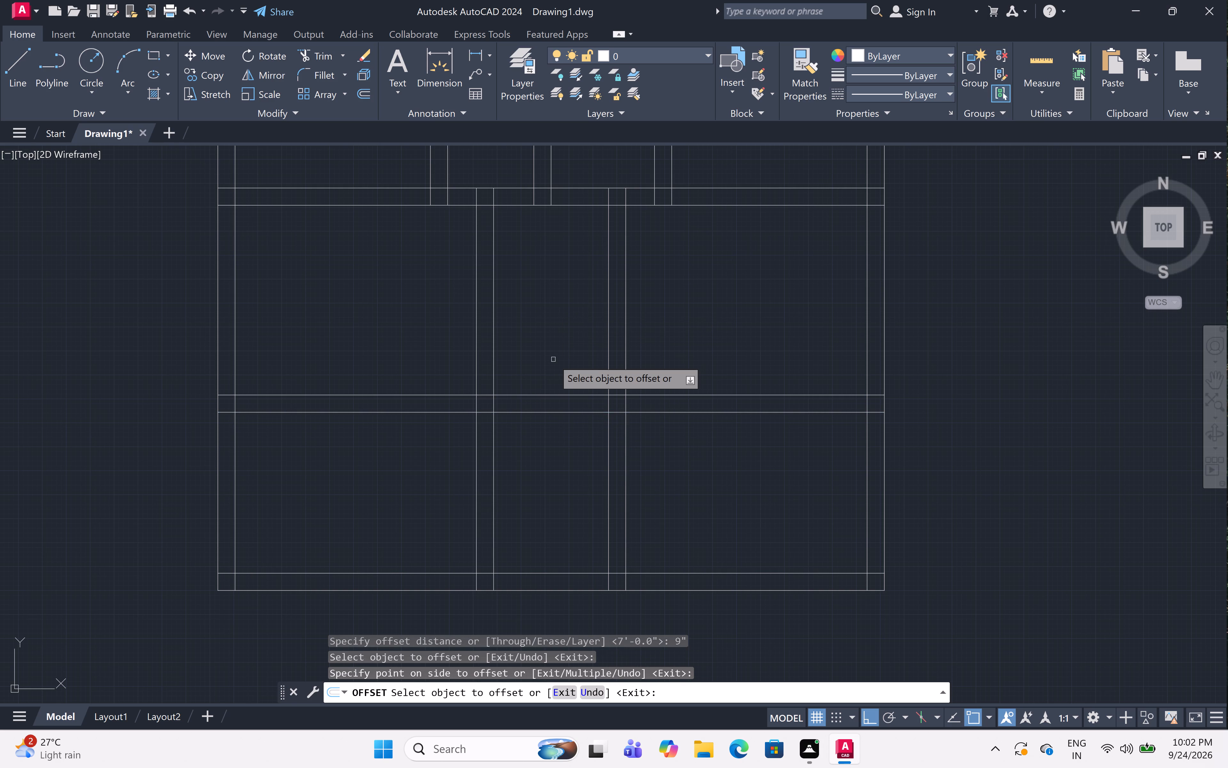
{"action": "key", "text": "Escape"}
Trim the horizontal partition's two lines outside the two lower vertical partitions, including the pieces inside both outer side walls.
{"action": "type", "text": "tr"}
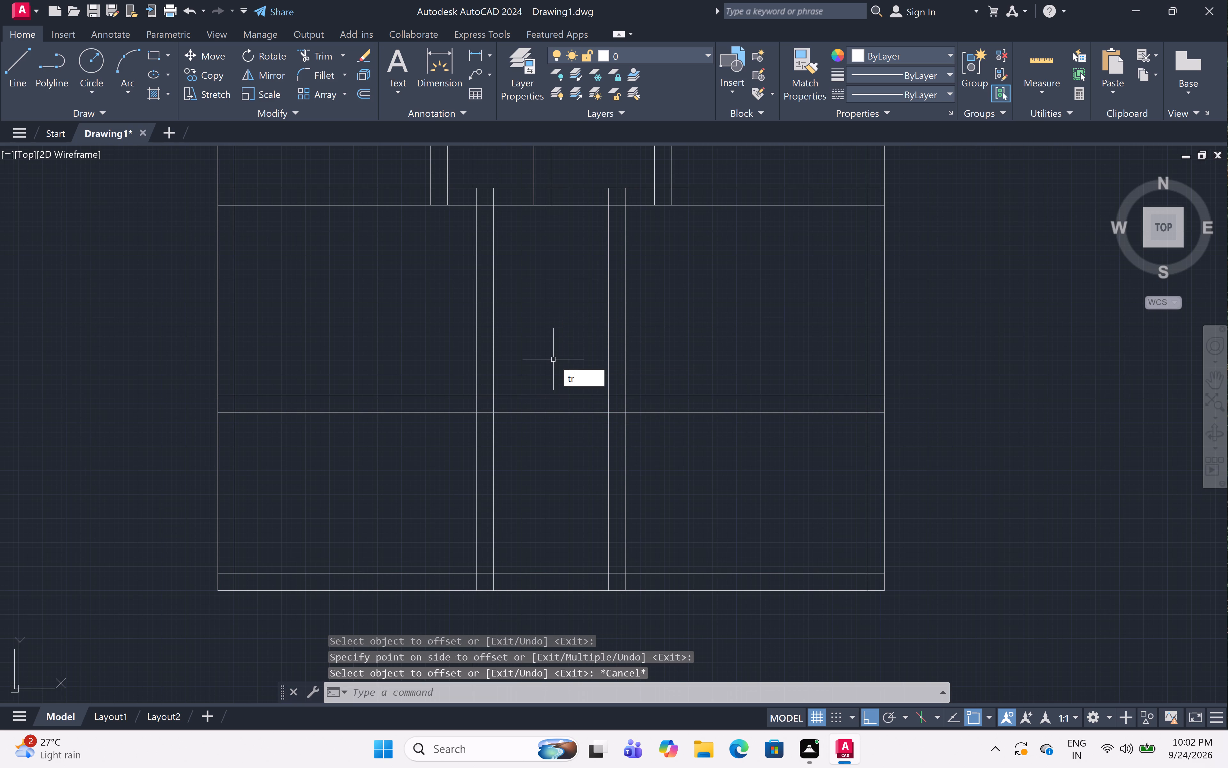
{"action": "key", "text": "space"}
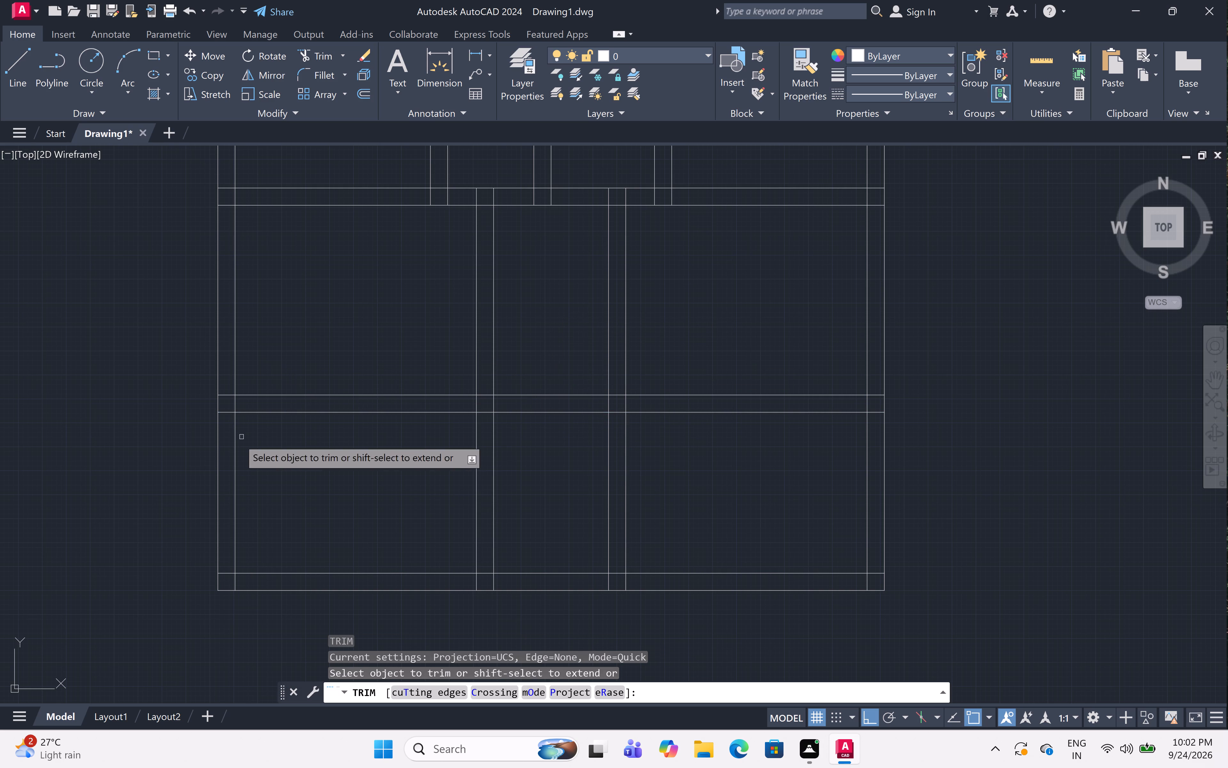
{"action": "left_click", "coordinate": [223, 378]}
{"action": "left_click", "coordinate": [229, 424]}
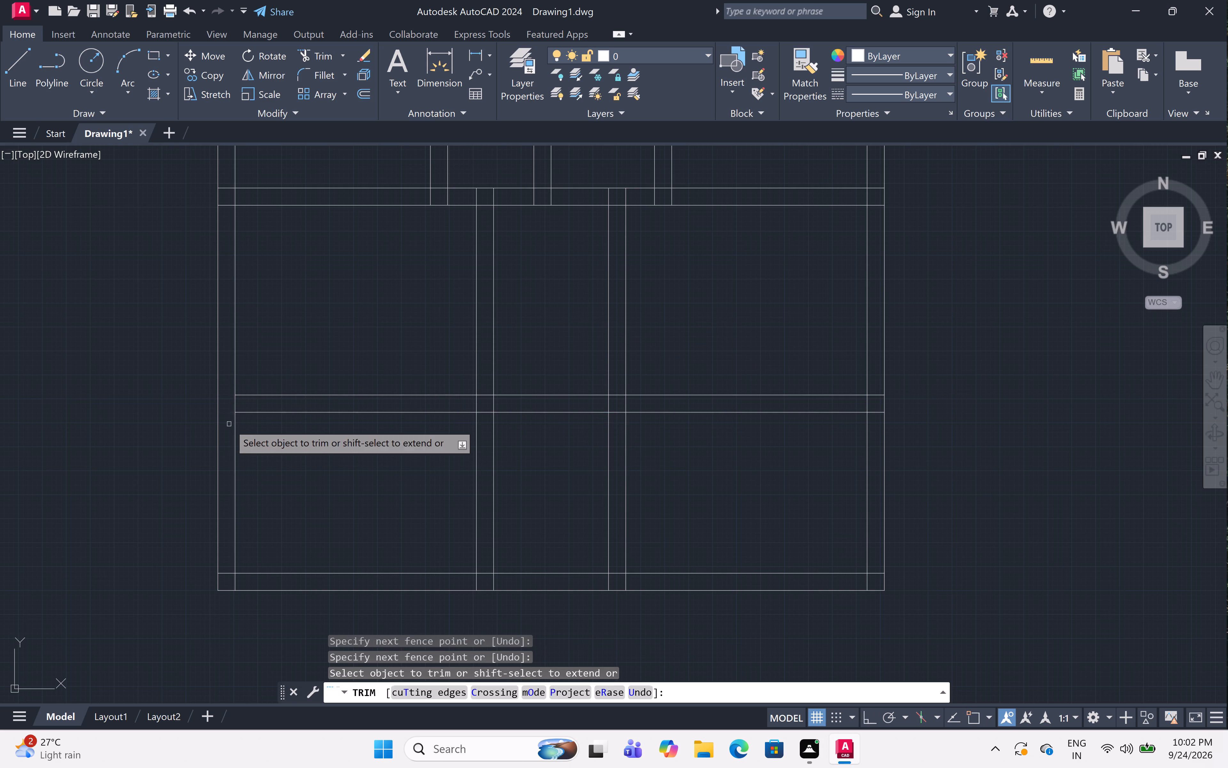
{"action": "left_click", "coordinate": [269, 363]}
{"action": "left_click", "coordinate": [279, 467]}
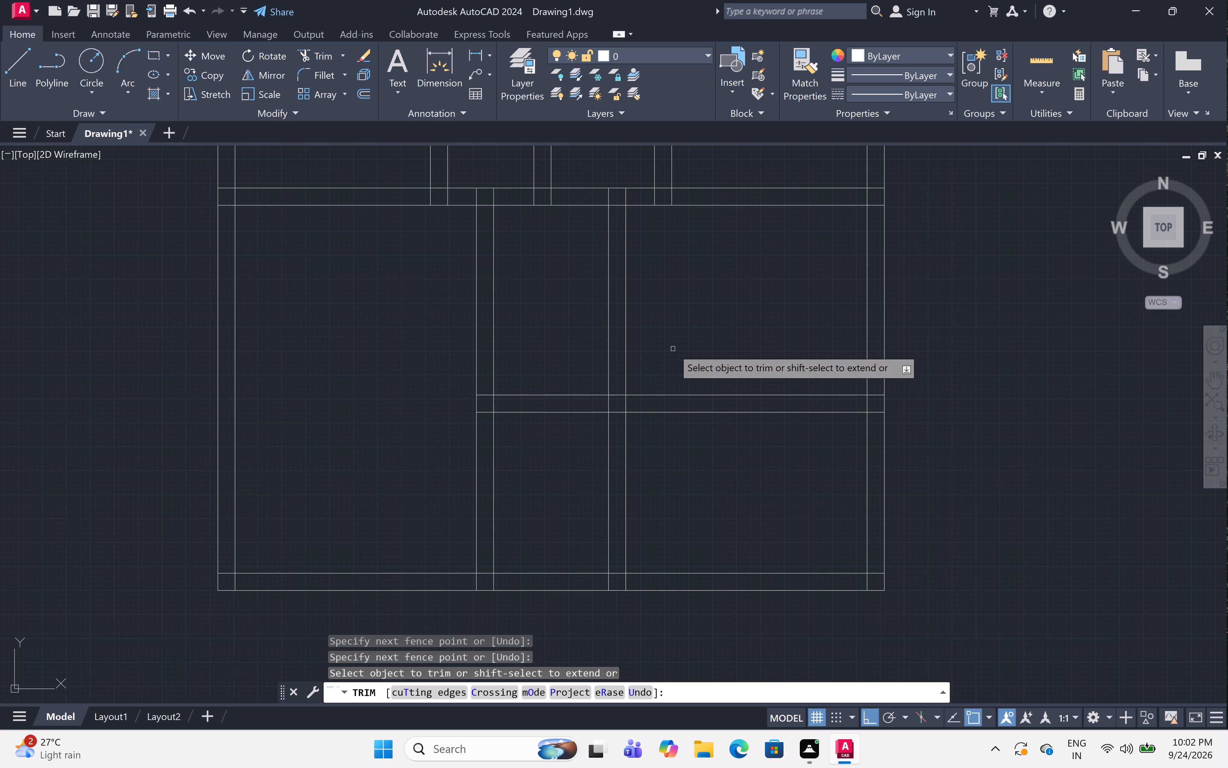
{"action": "left_click", "coordinate": [673, 349]}
{"action": "double_click", "coordinate": [719, 514]}
{"action": "left_click", "coordinate": [824, 398]}
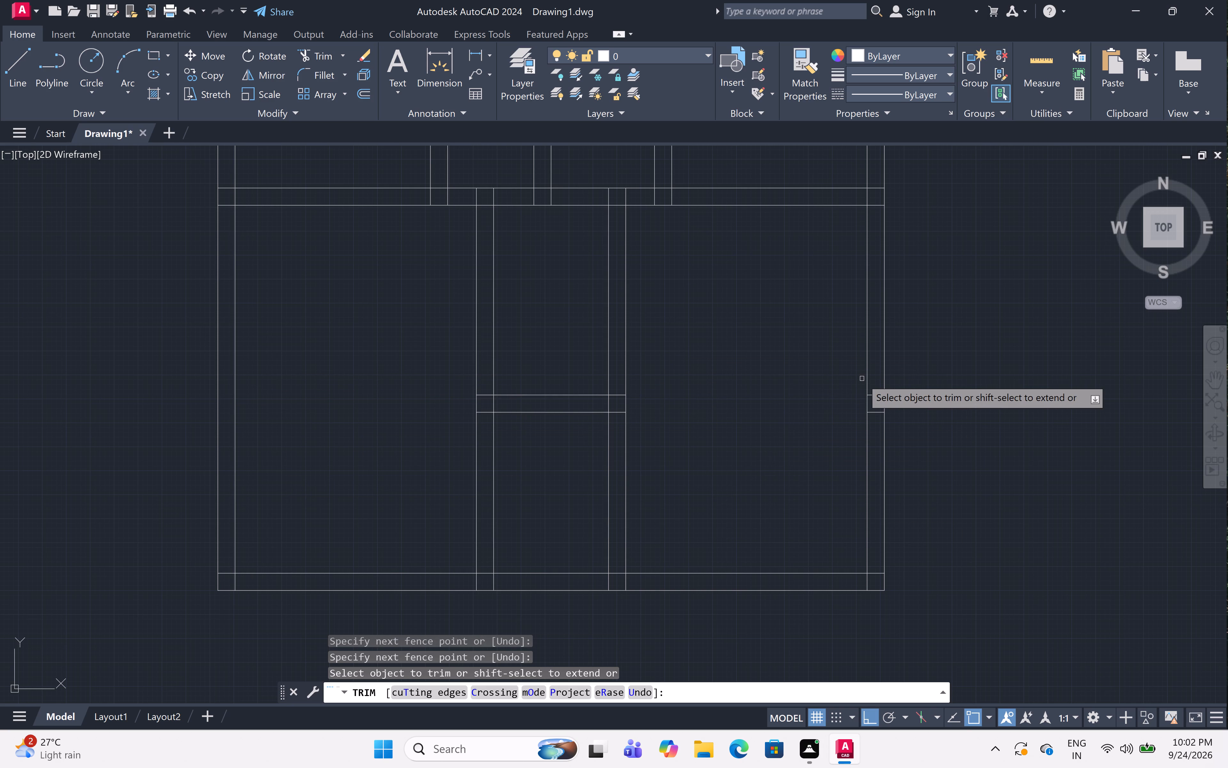
{"action": "left_click", "coordinate": [877, 384]}
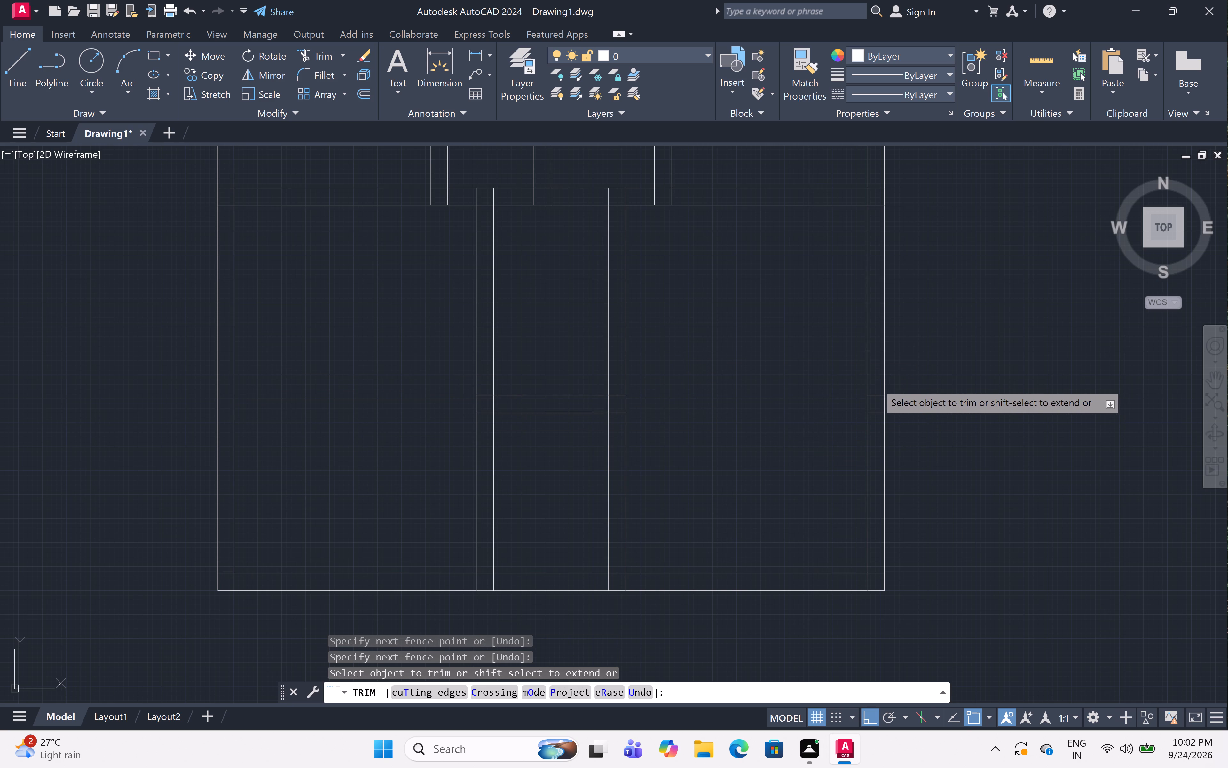
{"action": "left_click", "coordinate": [880, 433]}
Trim both lines of the second lower partition above the horizontal partition, including their stubs inside the middle wall.
{"action": "left_click", "coordinate": [674, 347]}
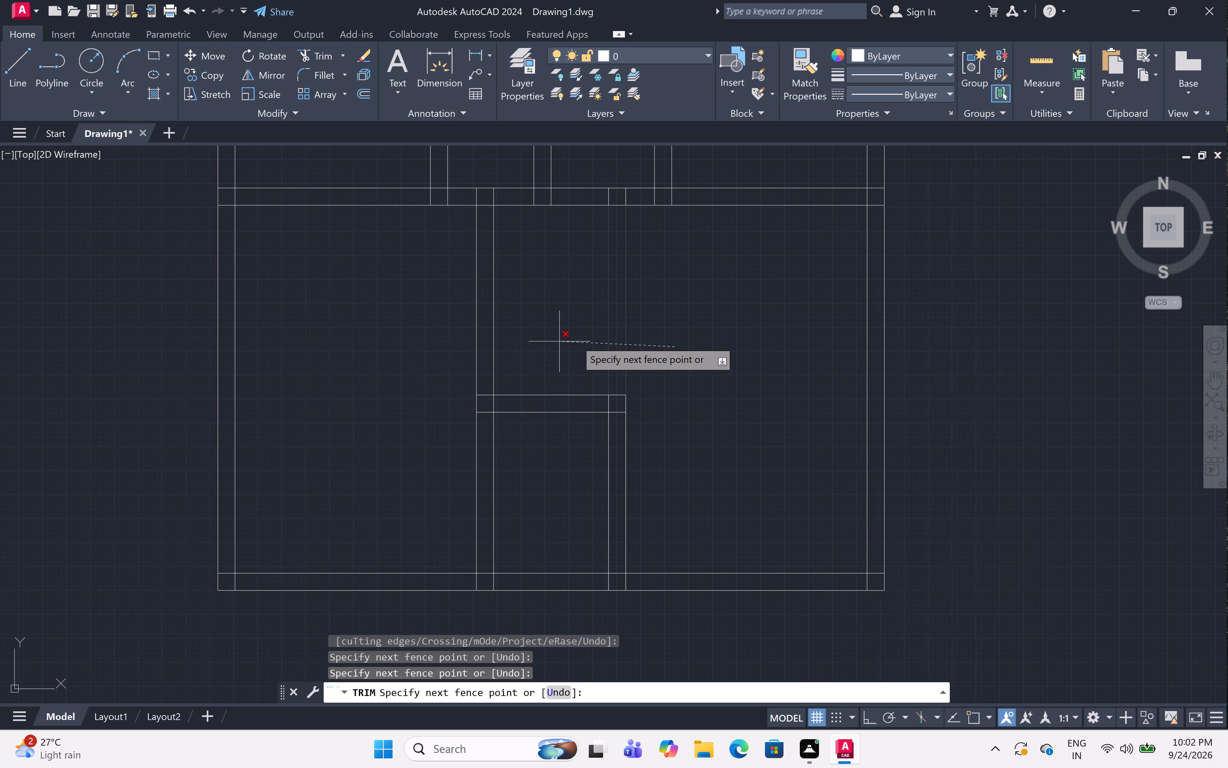
{"action": "left_click", "coordinate": [544, 346]}
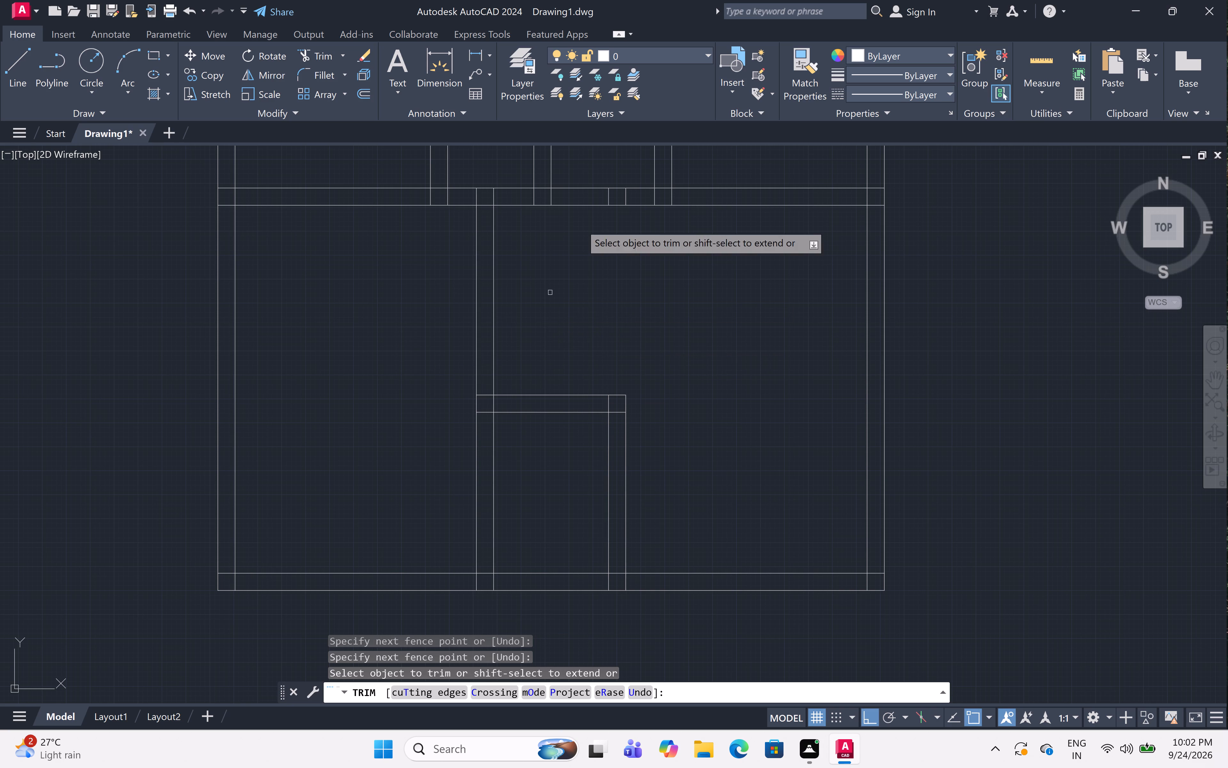
{"action": "scroll", "coordinate": [624, 183], "scroll_direction": "up", "scroll_amount": 2}
{"action": "left_click", "coordinate": [663, 227]}
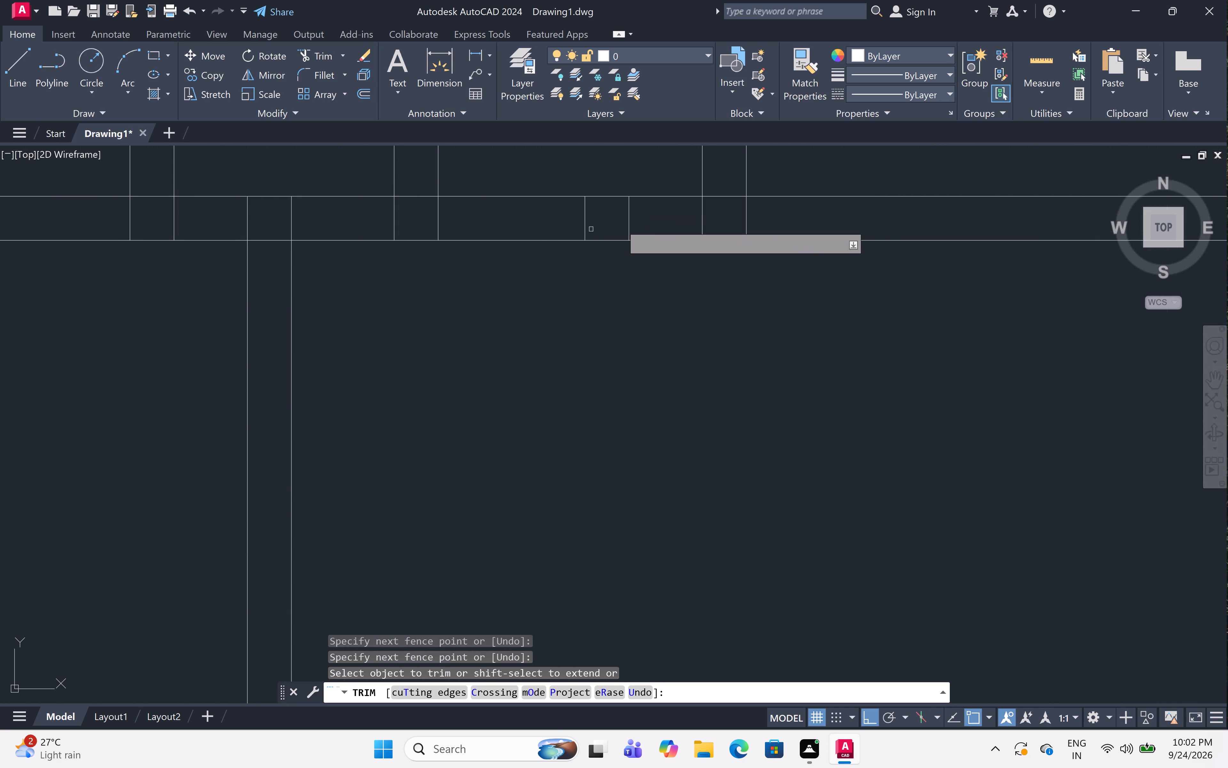
{"action": "left_click_drag", "start_coordinate": [645, 223], "coordinate": [632, 225]}
{"action": "left_click", "coordinate": [539, 228]}
{"action": "scroll", "coordinate": [564, 220], "scroll_direction": "down", "scroll_amount": 4}
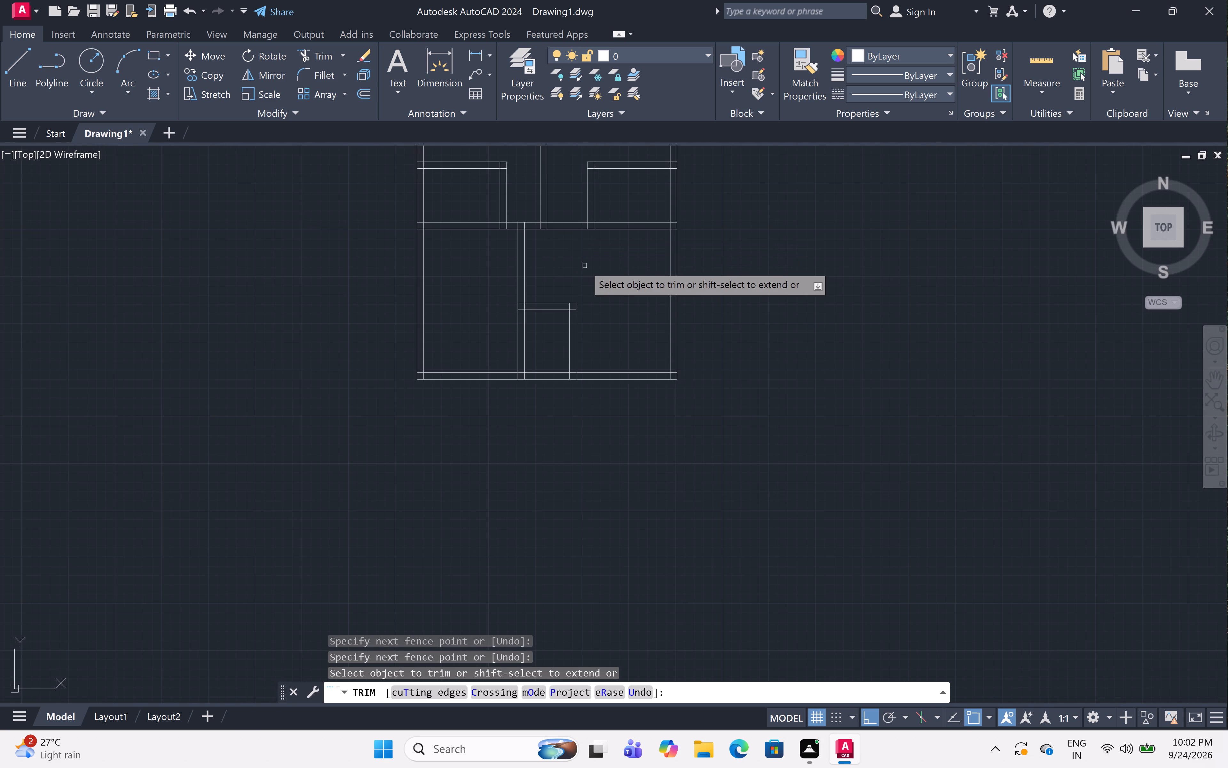
{"action": "key", "text": "Escape"}
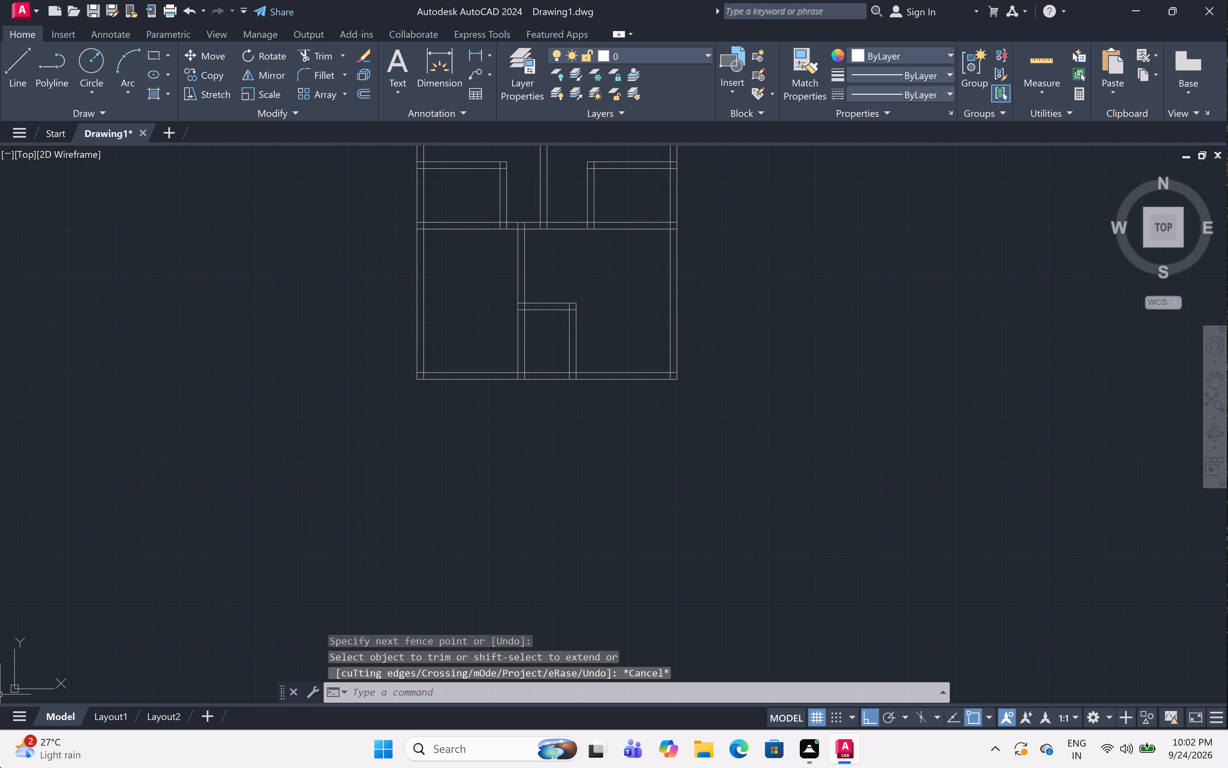
Draw a line 3' up from where the first lower partition meets the horizontal one, continuing left across the partition's thickness.
{"action": "type", "text": "l"}
{"action": "key", "text": "space"}
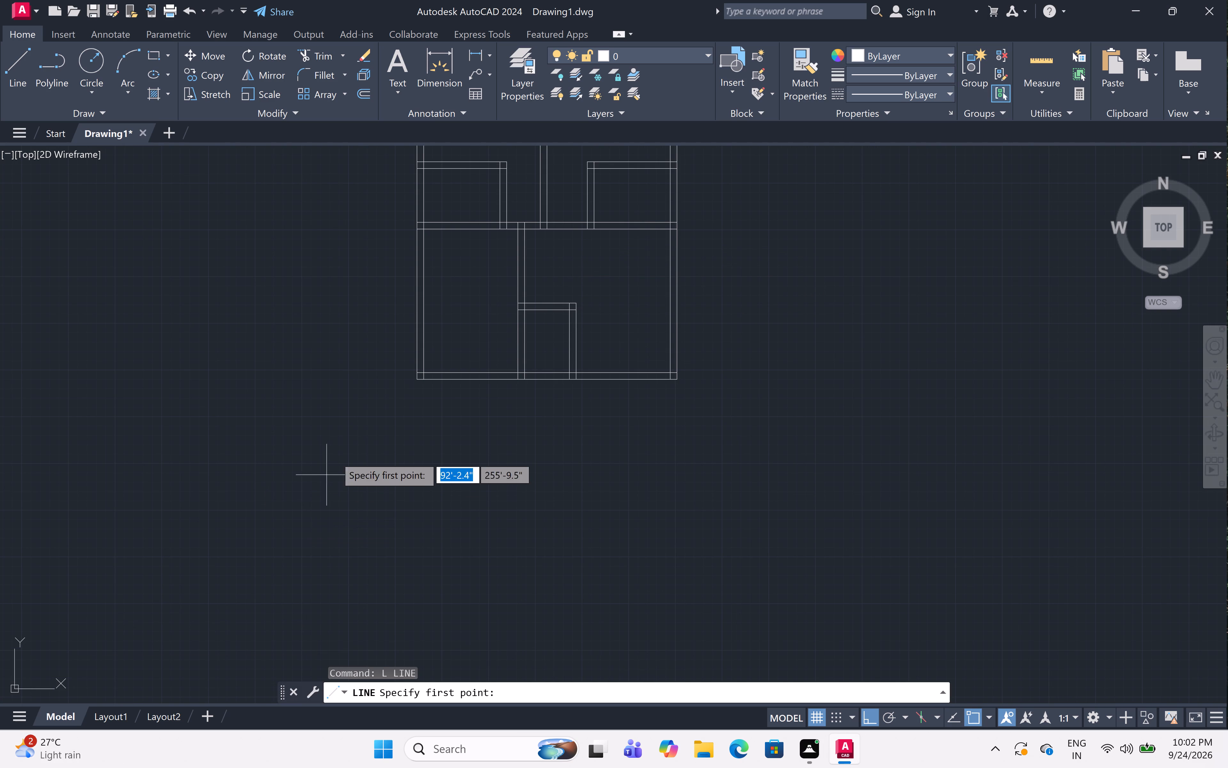
{"action": "scroll", "coordinate": [532, 215], "scroll_direction": "up", "scroll_amount": 3}
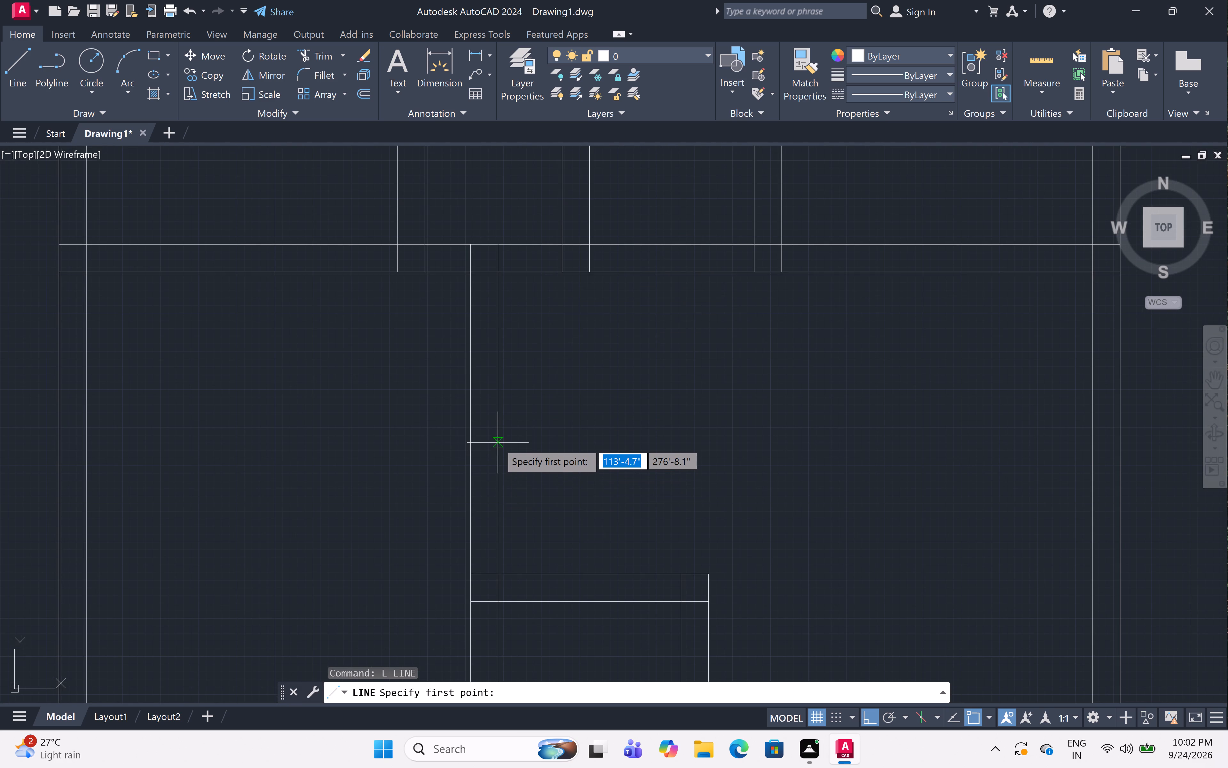
{"action": "double_click", "coordinate": [500, 570]}
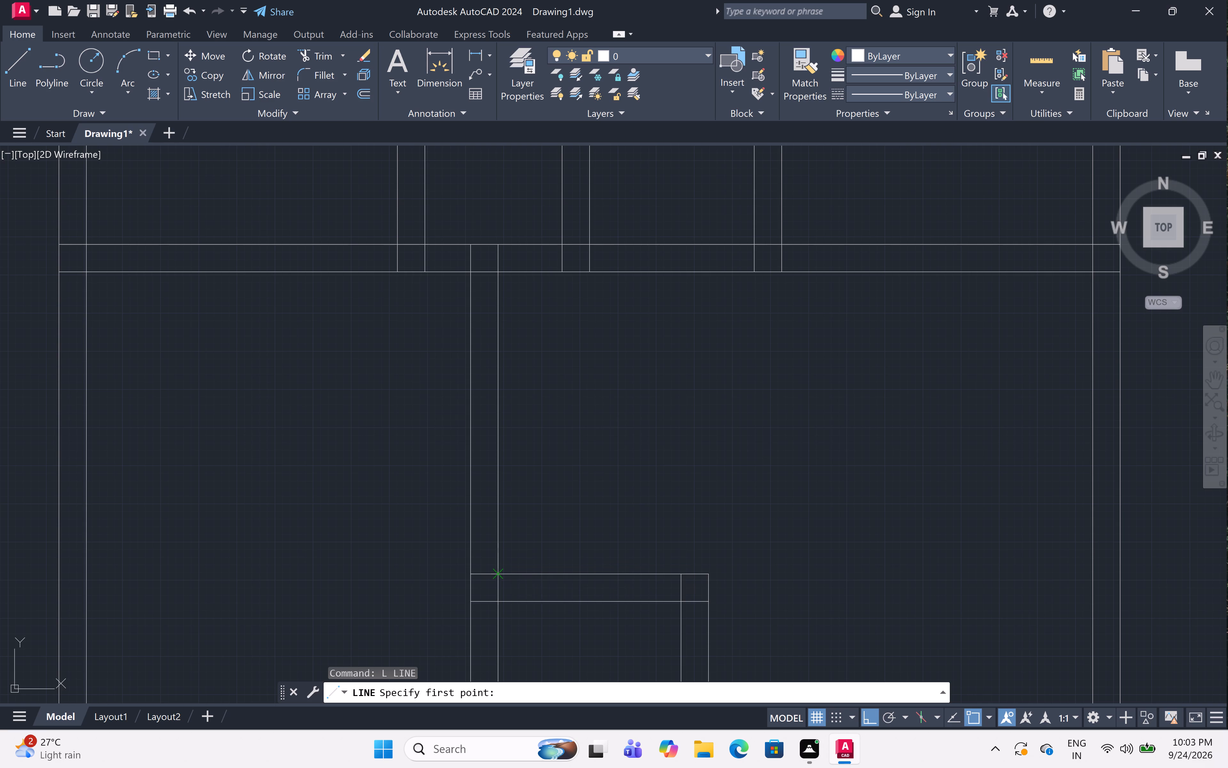
{"action": "key", "text": "3"}
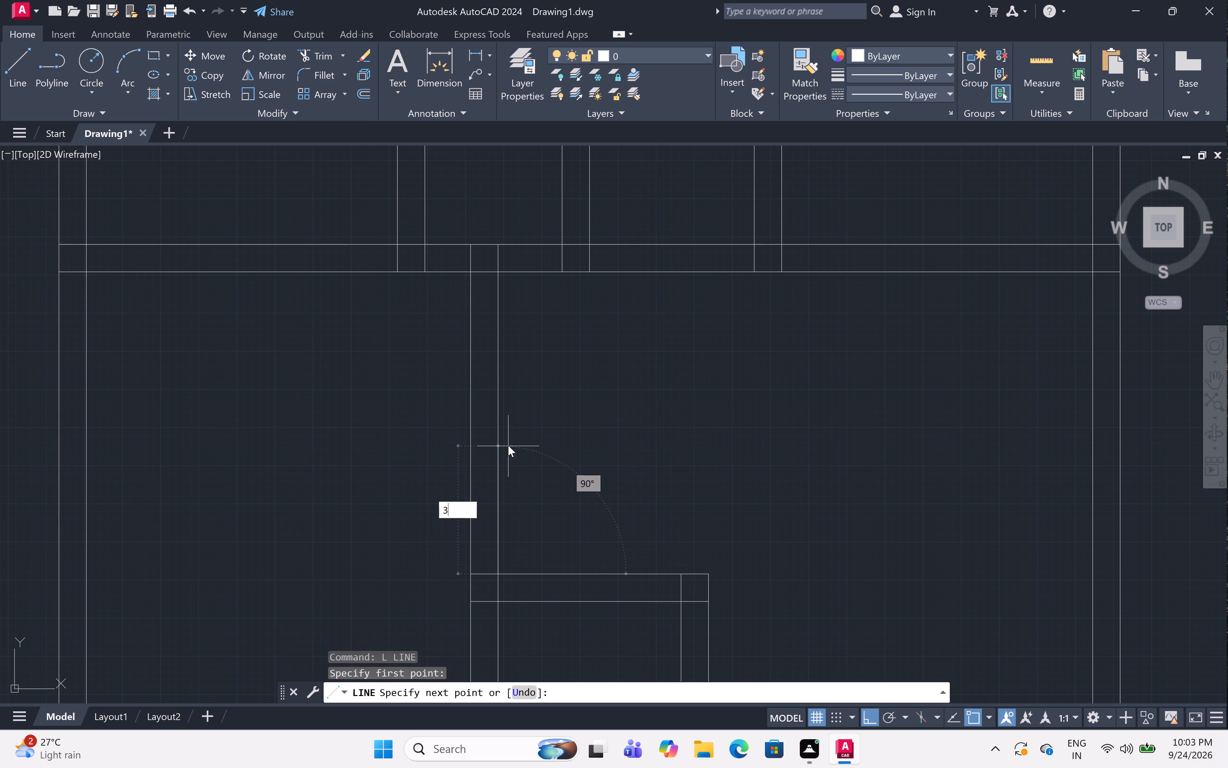
{"action": "type", "text": "'"}
{"action": "key", "text": "space"}
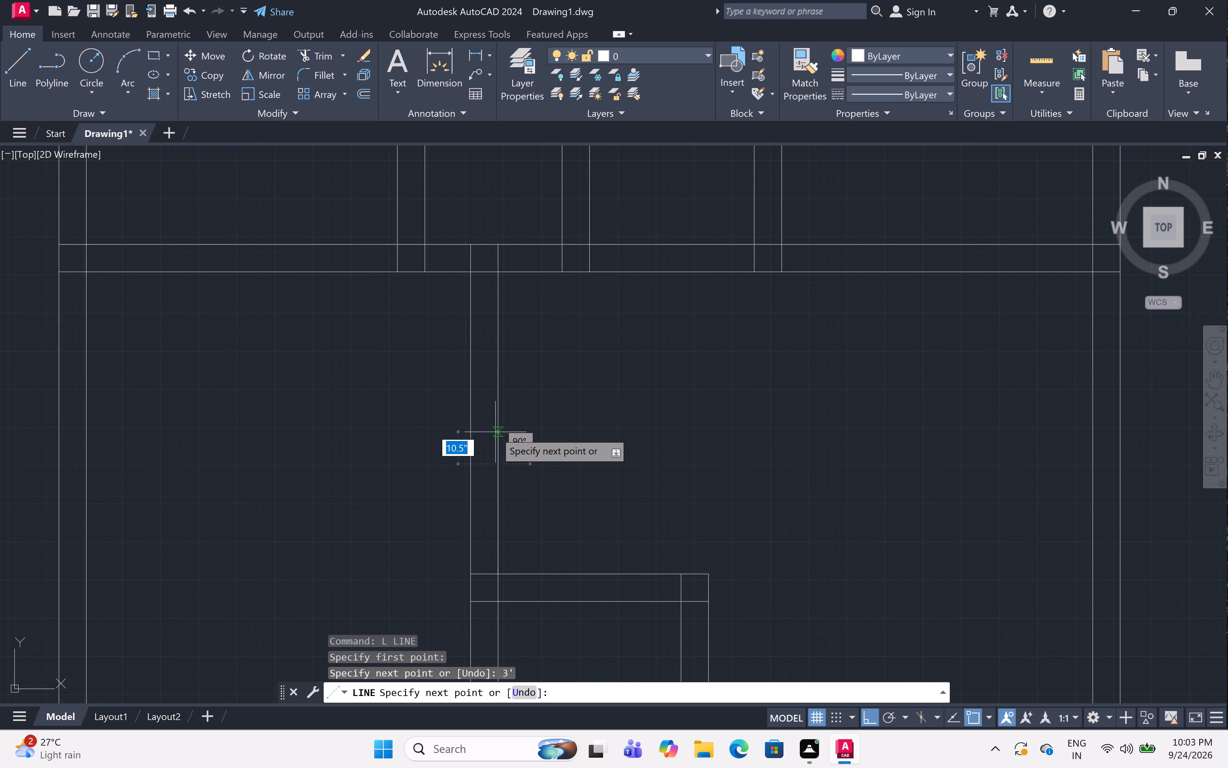
{"action": "left_click", "coordinate": [468, 461]}
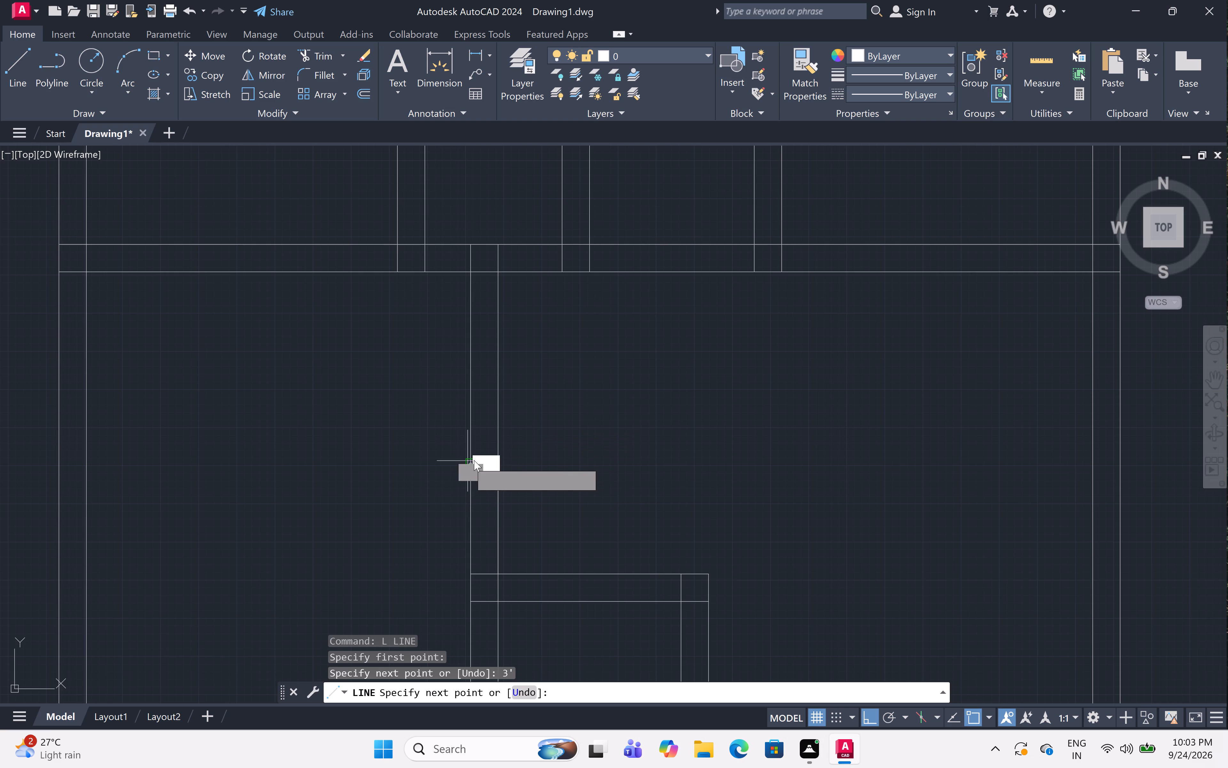
{"action": "key", "text": "grave"}
{"action": "key", "text": "Escape"}
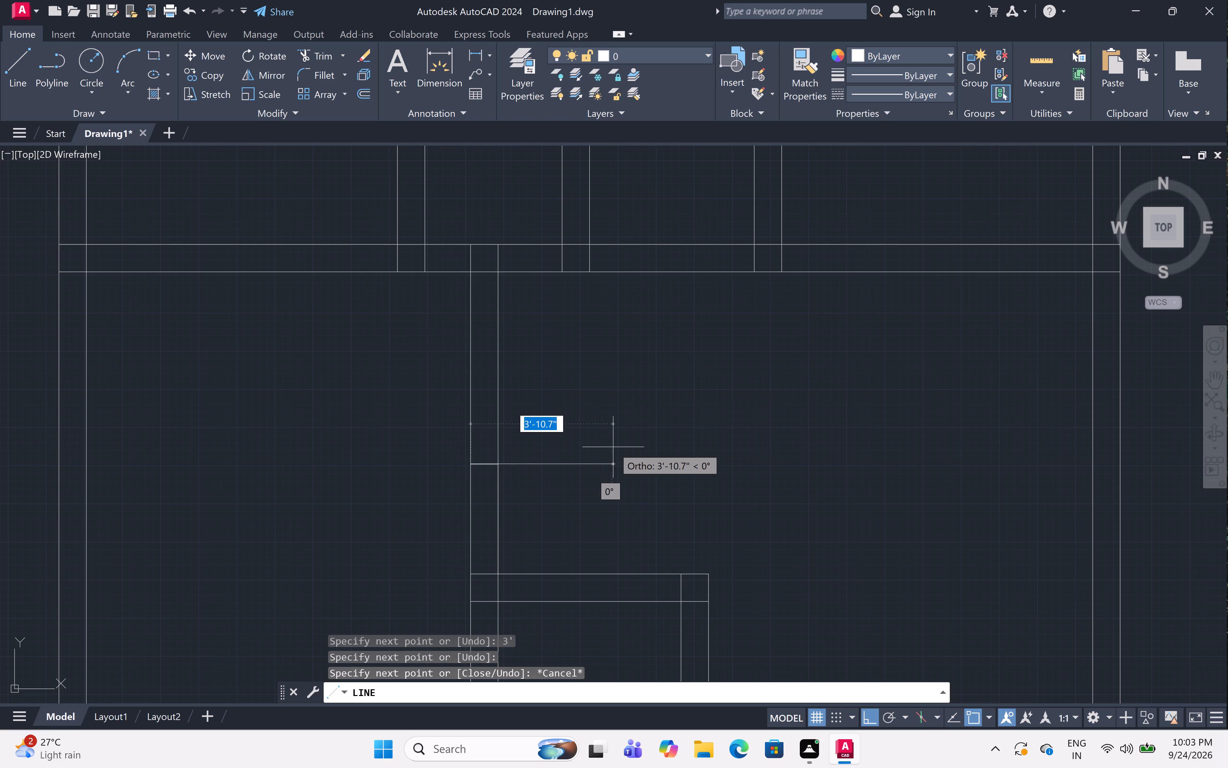
{"action": "key", "text": "Escape"}
{"action": "key", "text": "Escape"}
Trim both lines of the first lower partition above the new end line, including their stubs inside the middle wall.
{"action": "type", "text": "tr"}
{"action": "key", "text": "space"}
{"action": "left_click", "coordinate": [541, 382]}
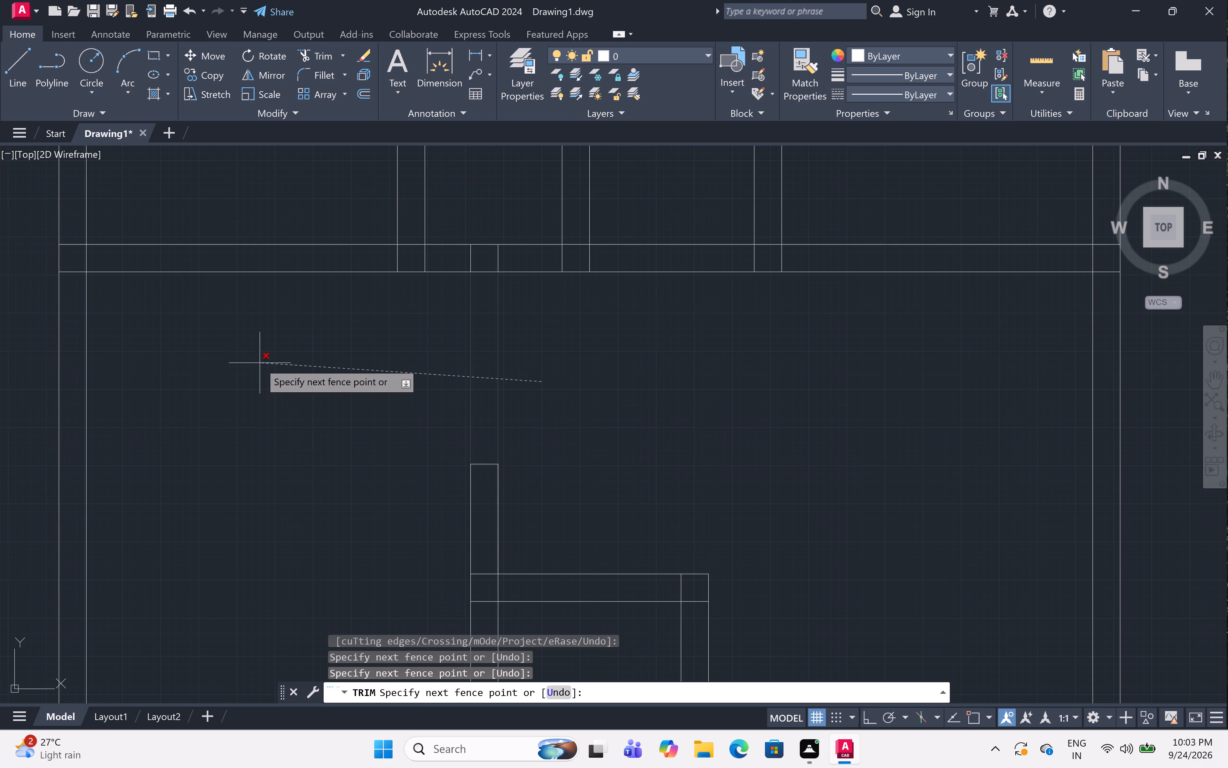
{"action": "left_click", "coordinate": [259, 363]}
{"action": "scroll", "coordinate": [499, 343], "scroll_direction": "down", "scroll_amount": 5}
{"action": "scroll", "coordinate": [495, 332], "scroll_direction": "up", "scroll_amount": 5}
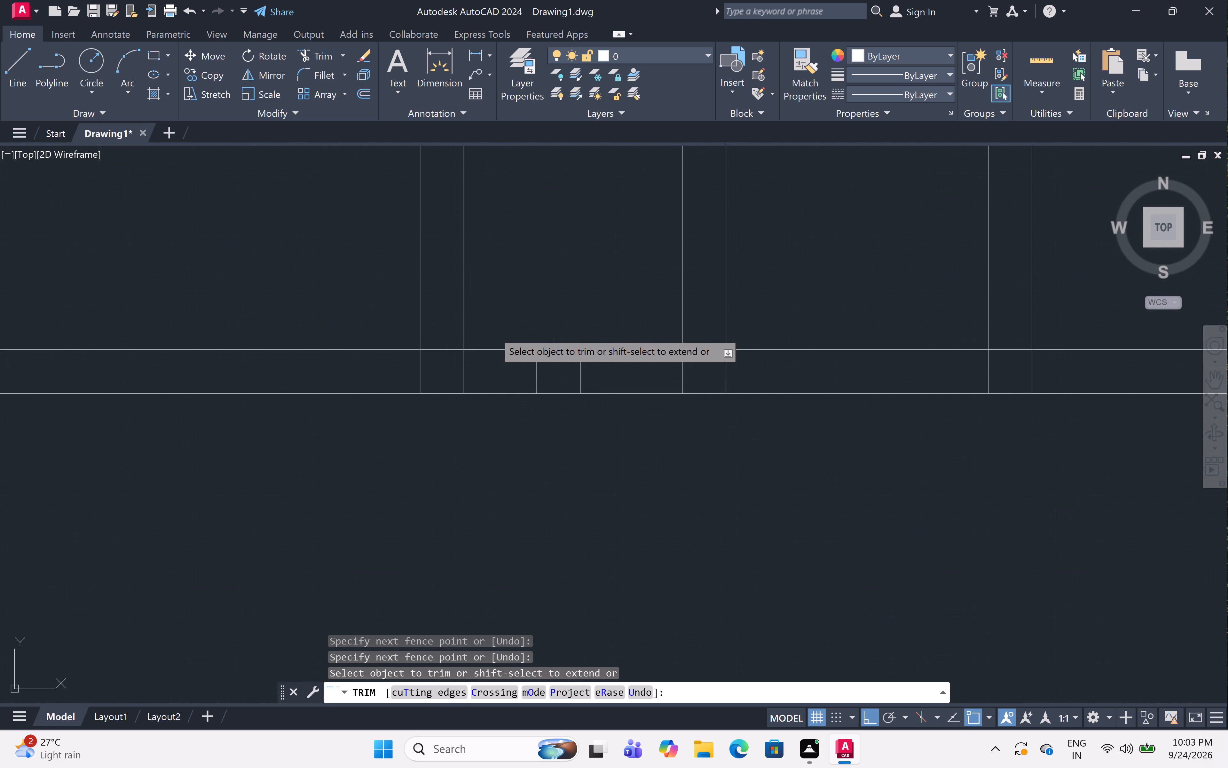
{"action": "left_click", "coordinate": [598, 366]}
{"action": "left_click", "coordinate": [505, 378]}
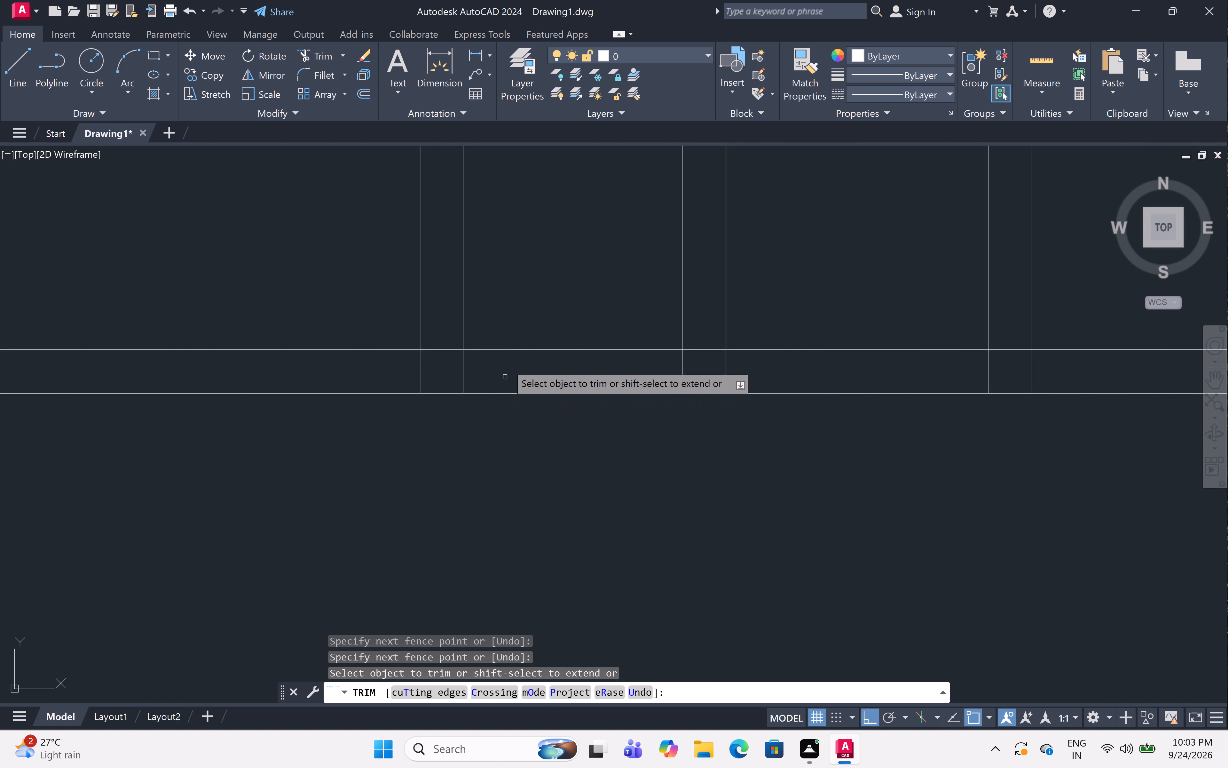
{"action": "scroll", "coordinate": [508, 359], "scroll_direction": "down", "scroll_amount": 6}
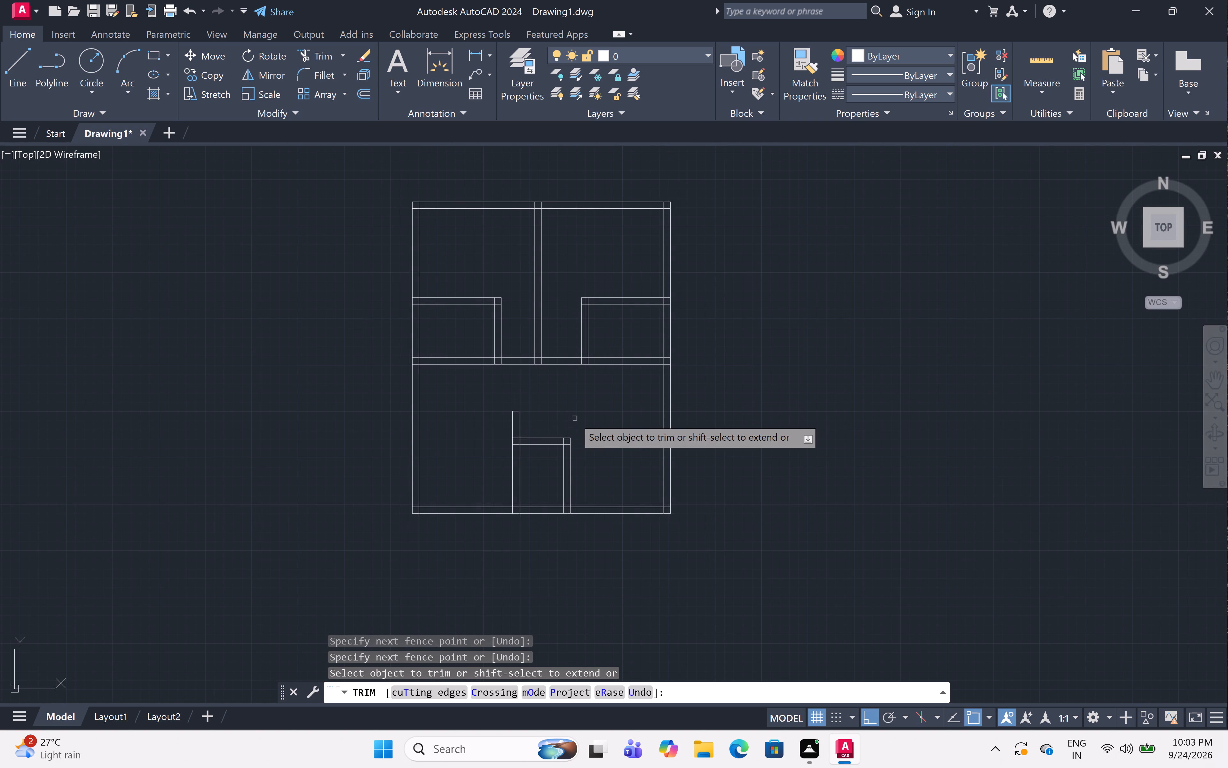
{"action": "key", "text": "Escape"}
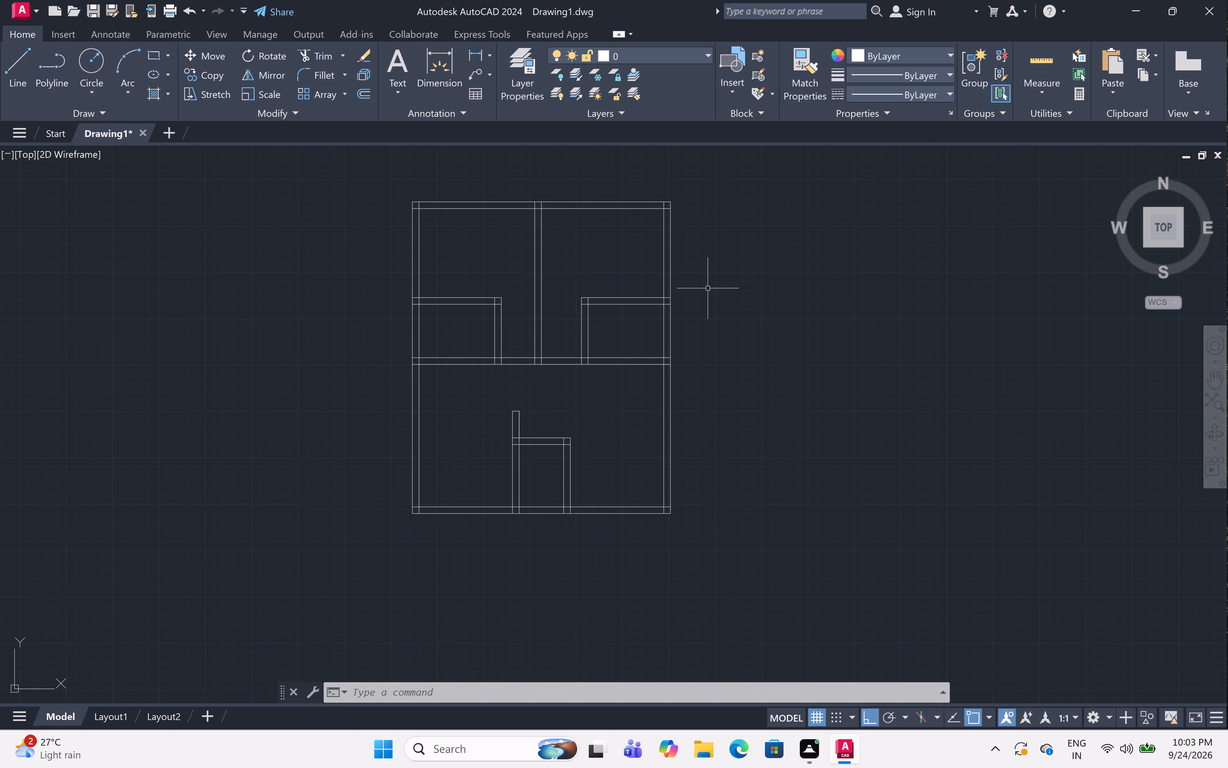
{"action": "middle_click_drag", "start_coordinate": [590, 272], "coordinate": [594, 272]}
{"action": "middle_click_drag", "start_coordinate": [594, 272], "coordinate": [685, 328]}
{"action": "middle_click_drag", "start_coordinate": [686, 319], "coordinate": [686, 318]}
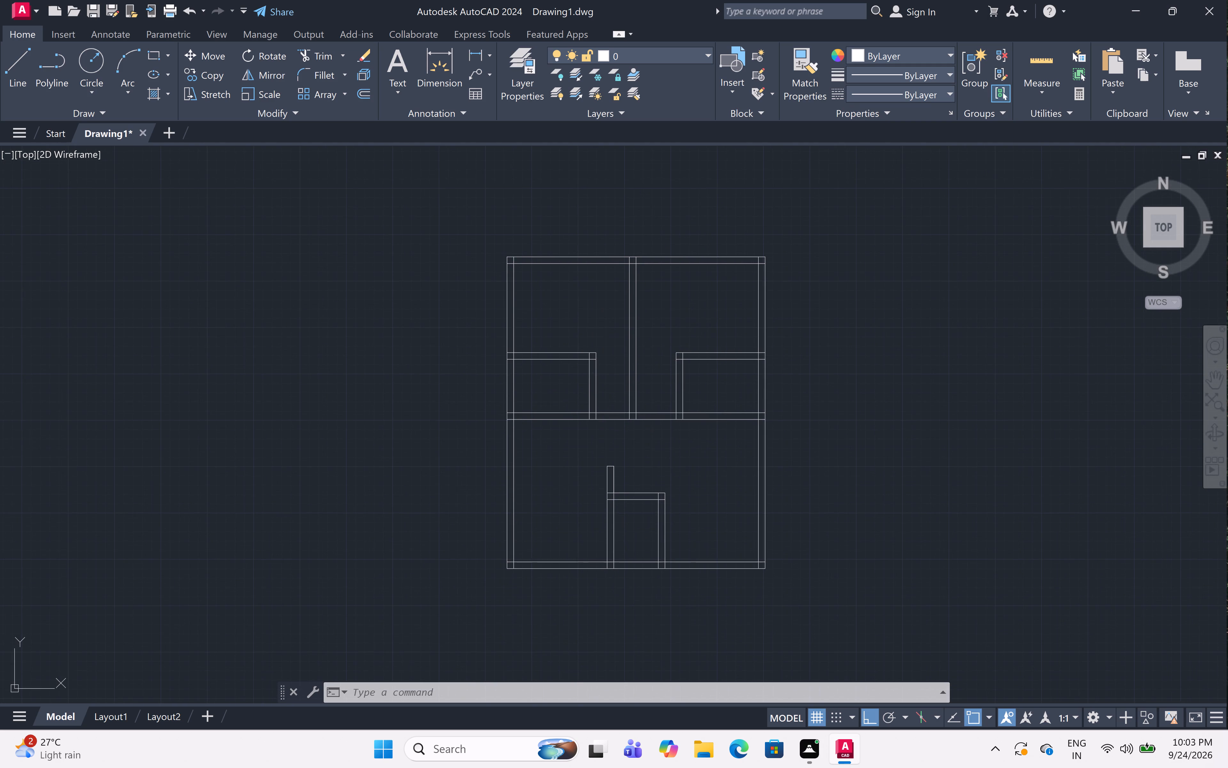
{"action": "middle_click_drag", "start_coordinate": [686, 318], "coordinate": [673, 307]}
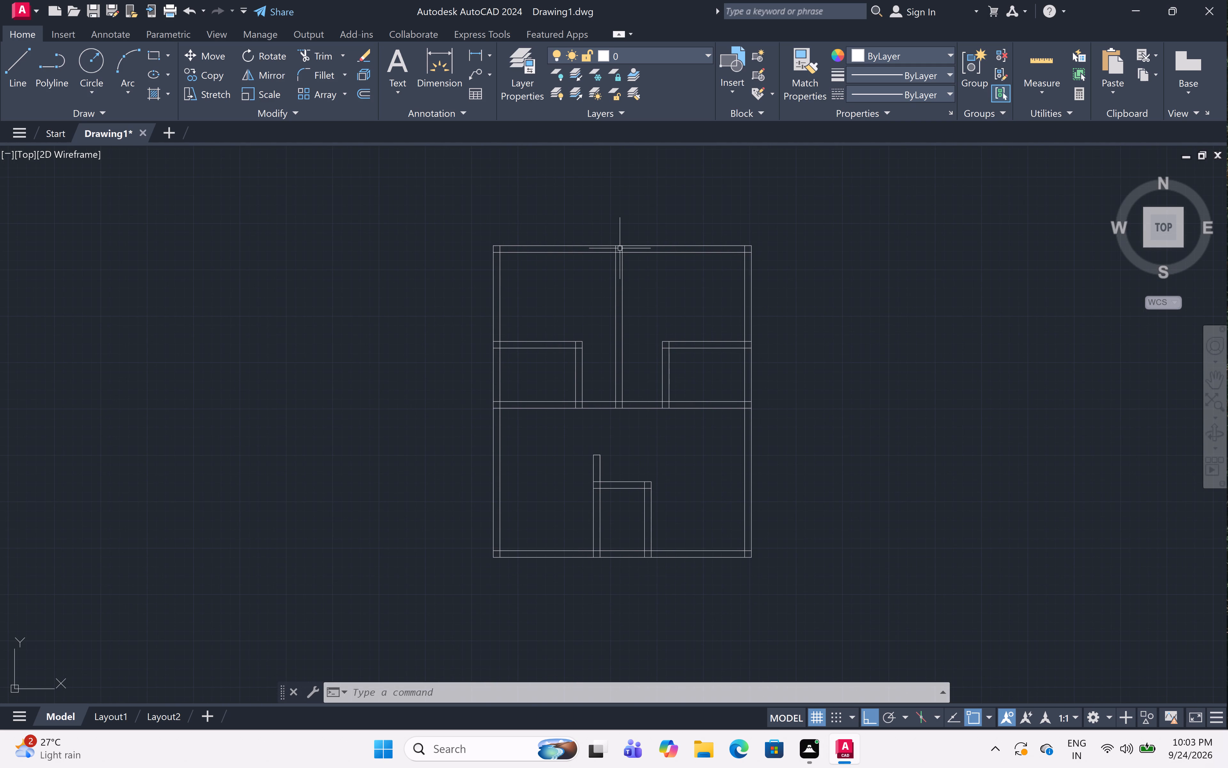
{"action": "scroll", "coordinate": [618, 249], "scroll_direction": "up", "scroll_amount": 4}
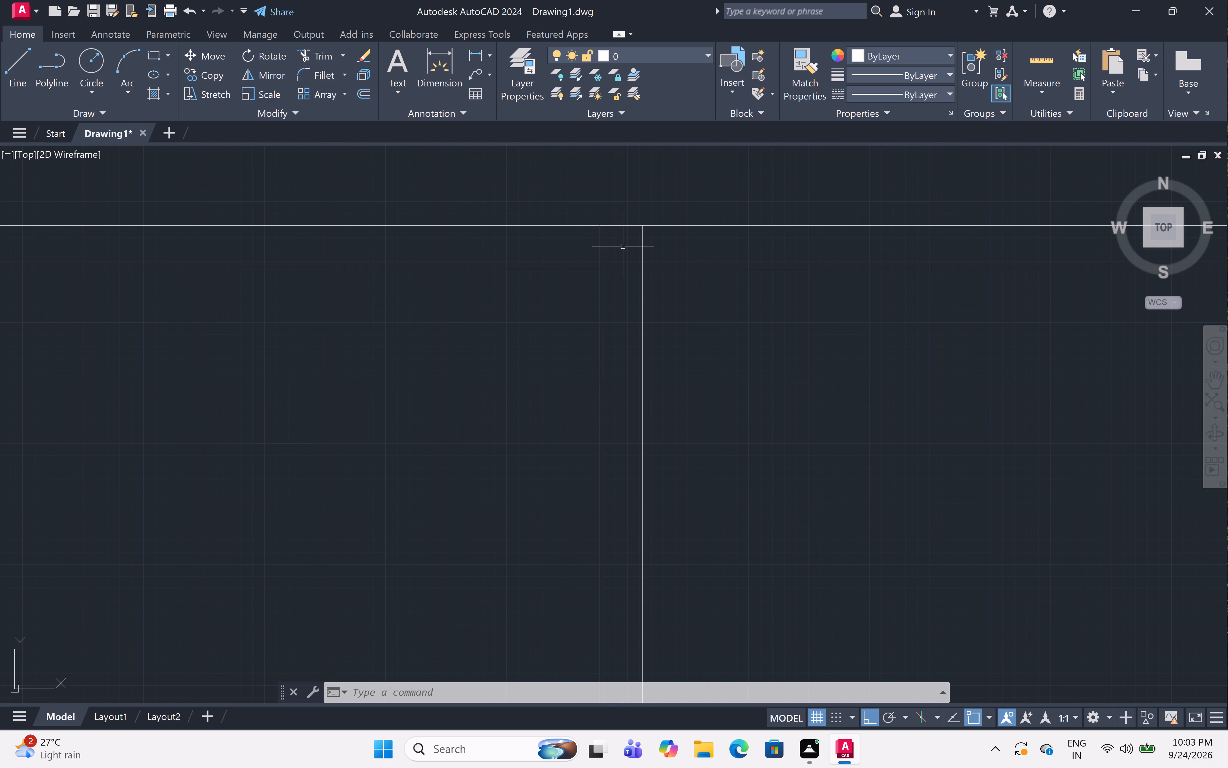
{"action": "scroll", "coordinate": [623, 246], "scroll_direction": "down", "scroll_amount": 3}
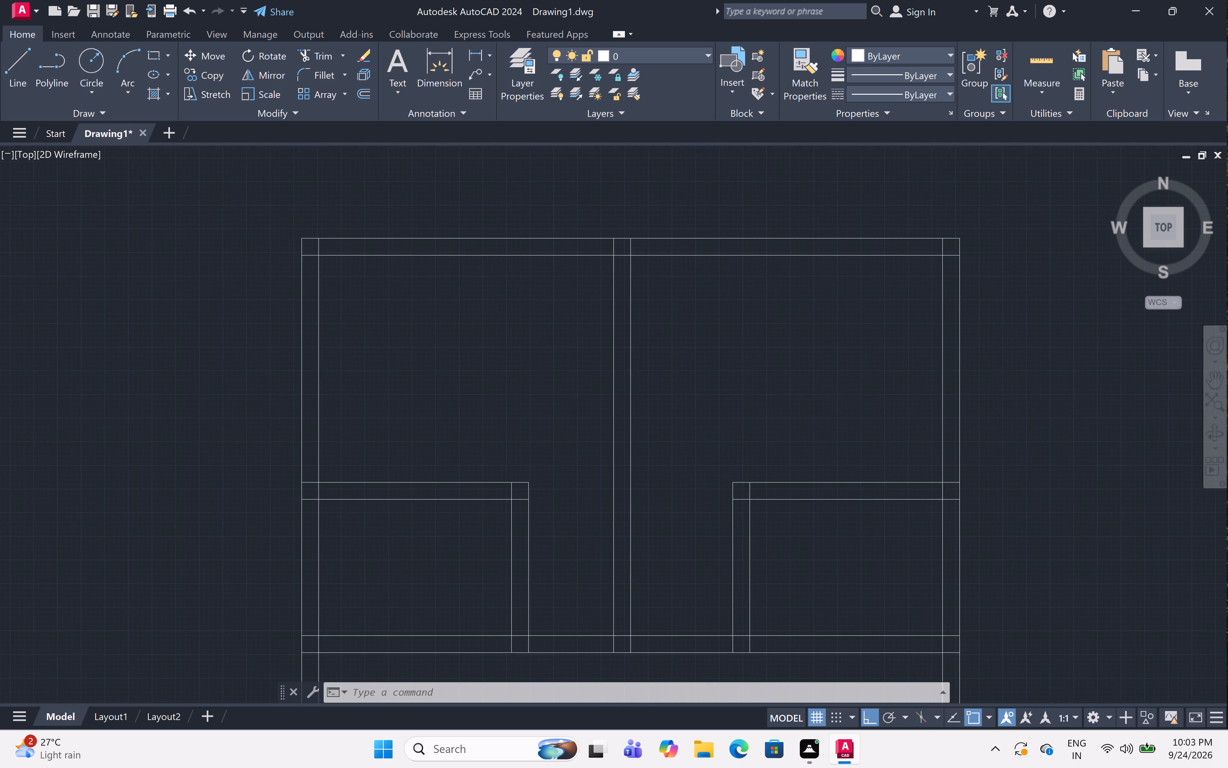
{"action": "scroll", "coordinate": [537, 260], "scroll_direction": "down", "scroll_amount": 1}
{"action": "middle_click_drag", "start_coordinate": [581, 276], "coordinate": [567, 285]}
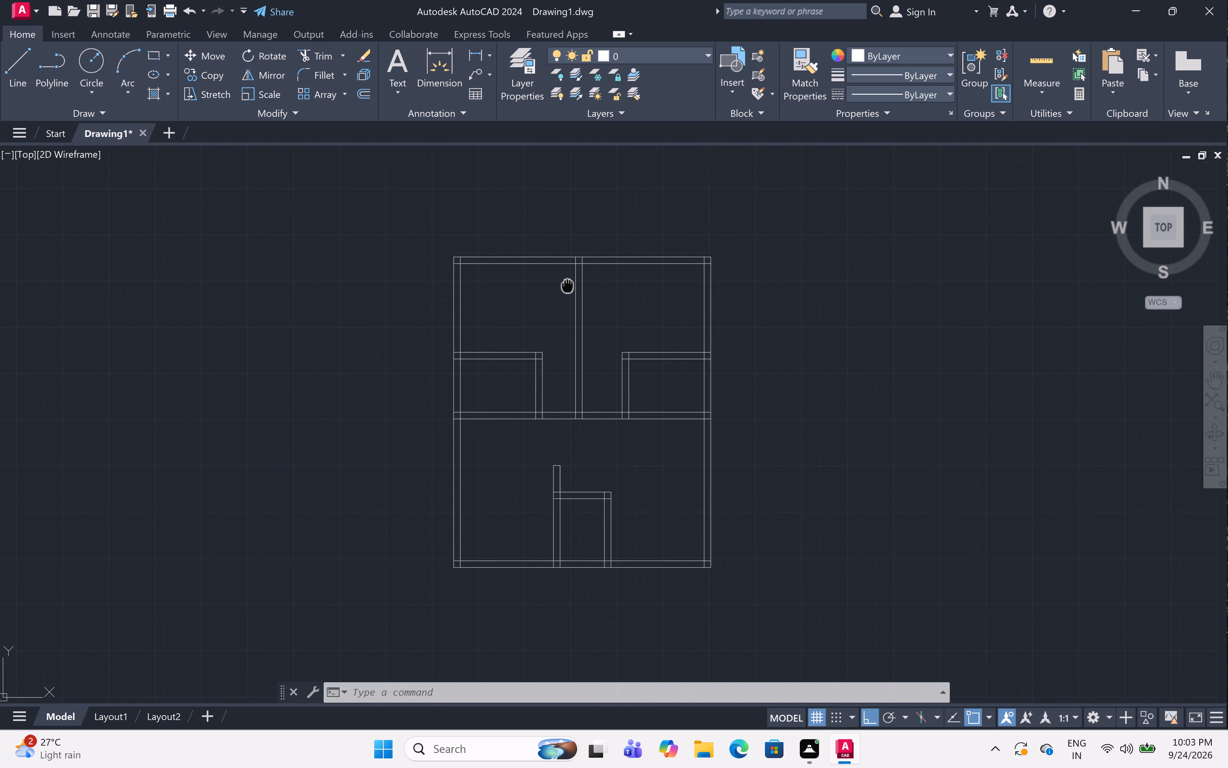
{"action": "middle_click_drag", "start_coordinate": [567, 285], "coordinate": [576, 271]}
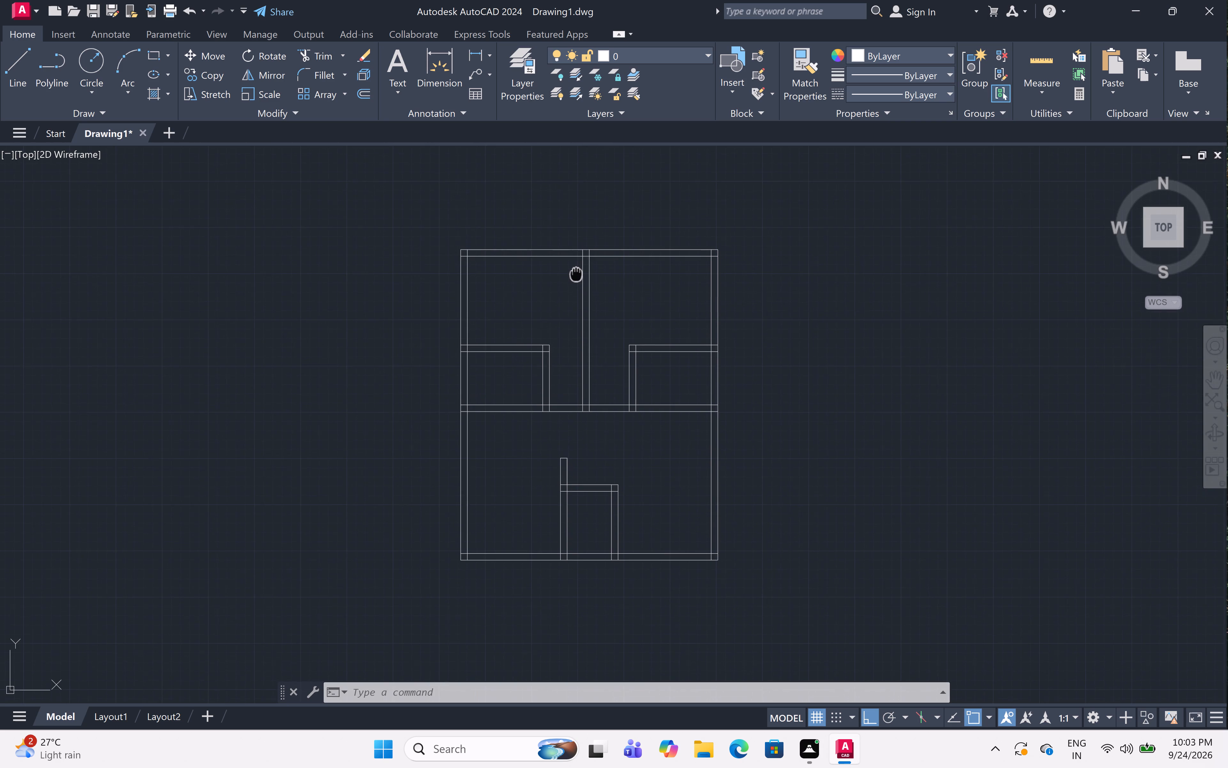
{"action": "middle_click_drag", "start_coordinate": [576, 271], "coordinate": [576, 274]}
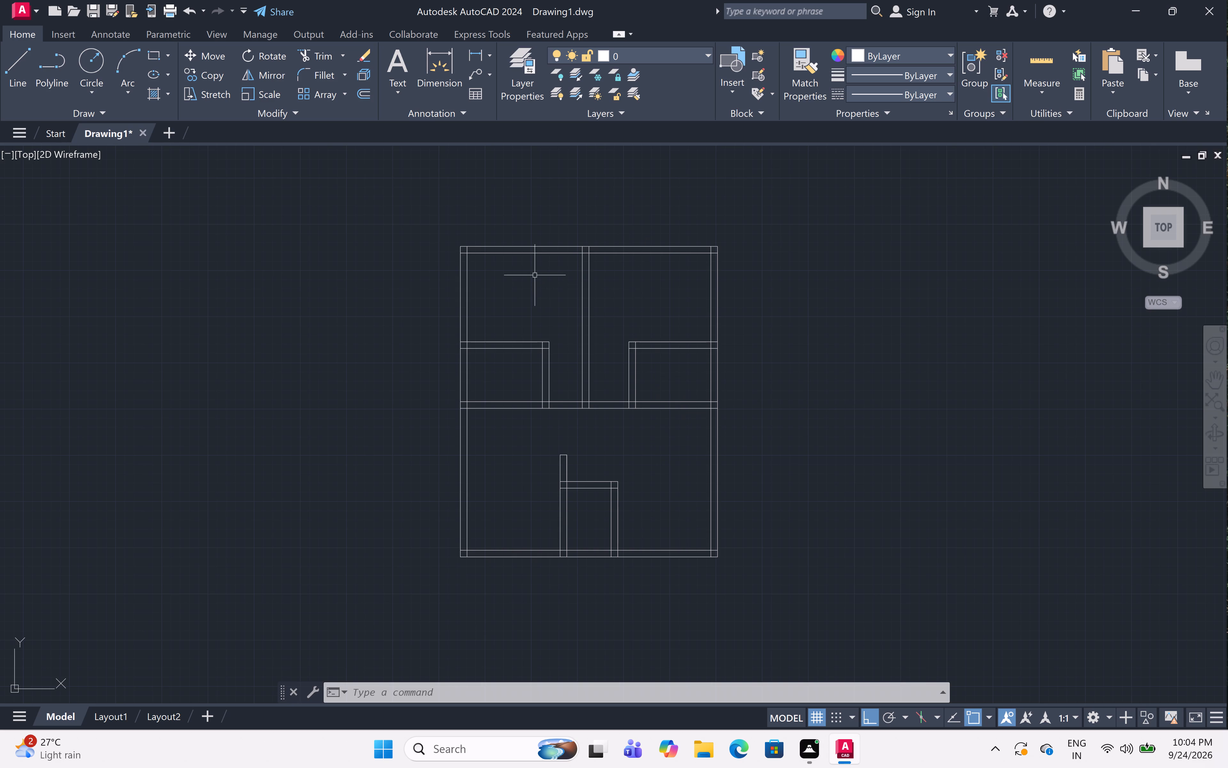
Outline a 3' long opening with lines across the full thickness of the left outer wall in the upper-left room.
{"action": "scroll", "coordinate": [531, 280], "scroll_direction": "up", "scroll_amount": 3}
{"action": "type", "text": "l"}
{"action": "key", "text": "space"}
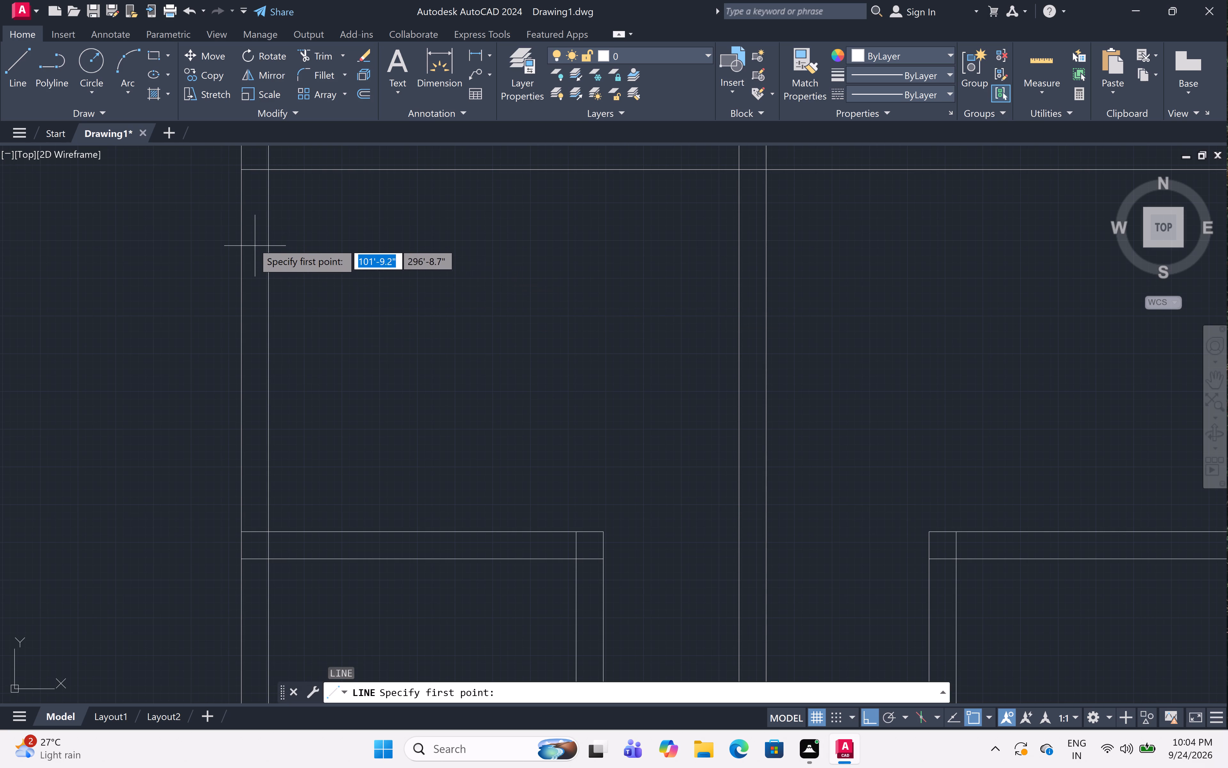
{"action": "left_click", "coordinate": [241, 234]}
{"action": "double_click", "coordinate": [266, 235]}
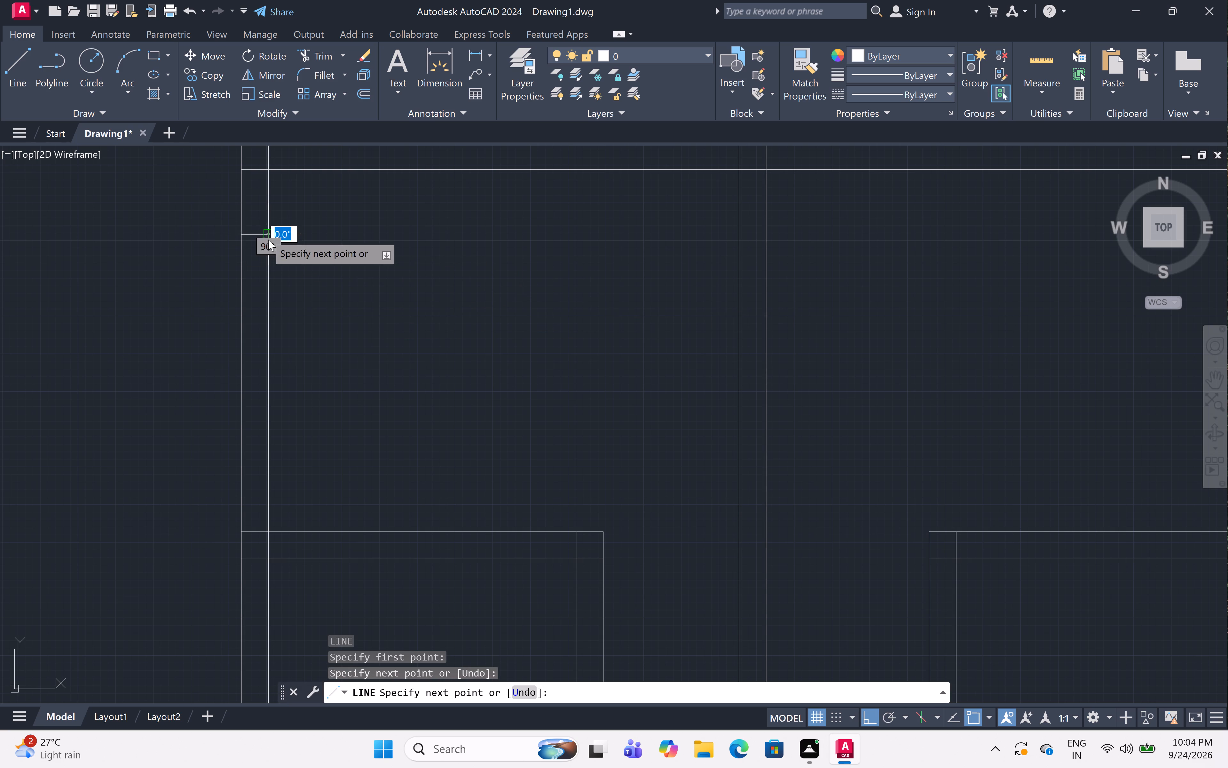
{"action": "key", "text": "3"}
{"action": "type", "text": "'"}
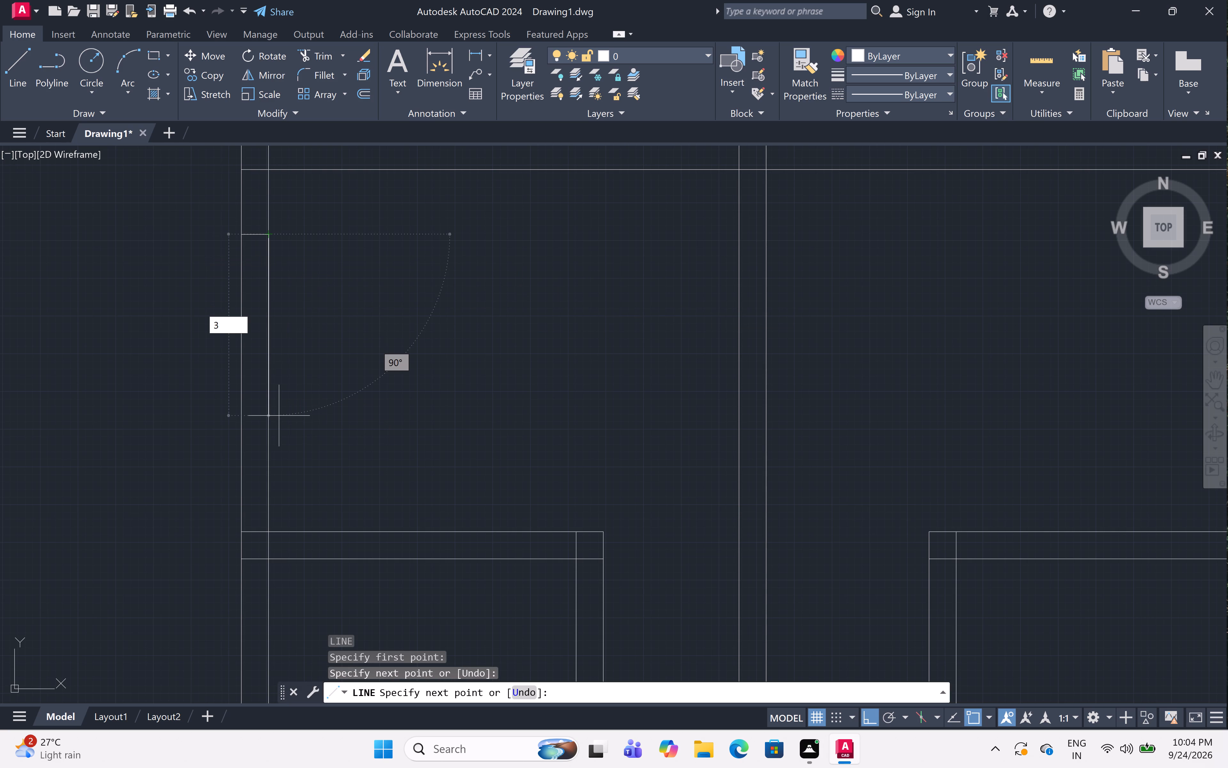
{"action": "key", "text": "space"}
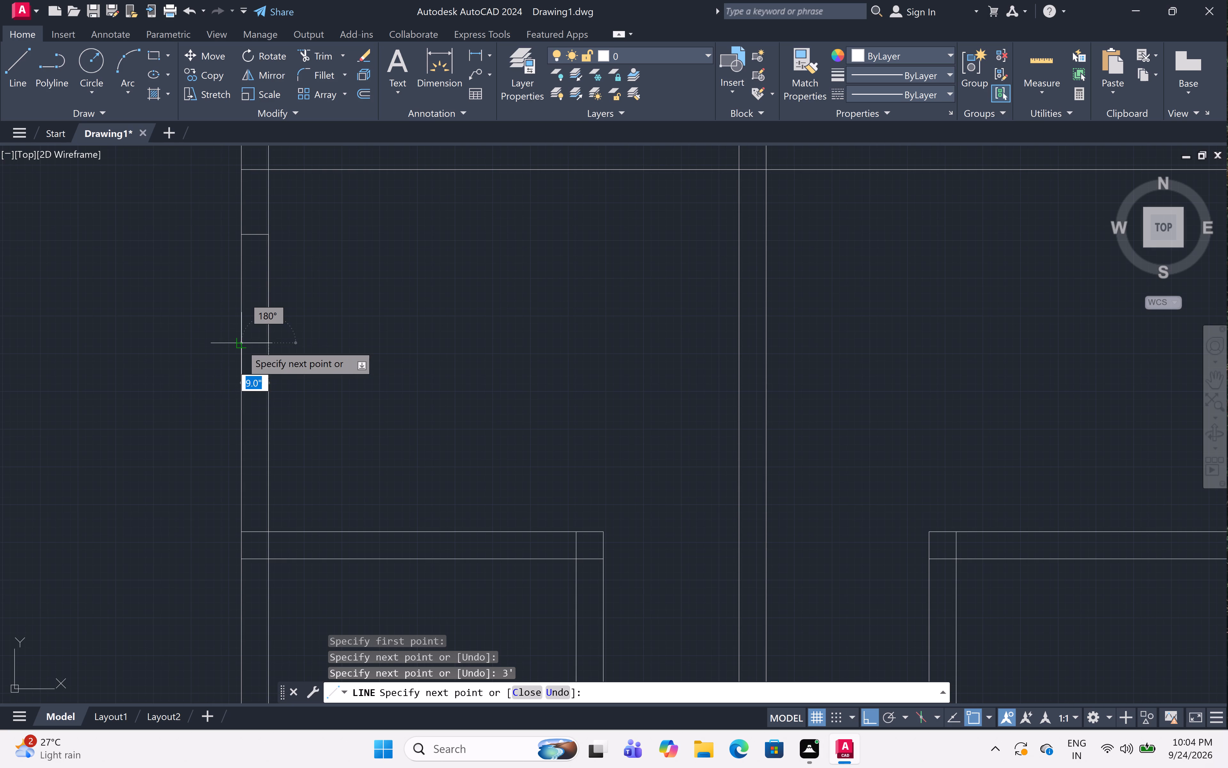
{"action": "left_click", "coordinate": [241, 345]}
{"action": "left_click", "coordinate": [241, 343]}
{"action": "left_click_drag", "start_coordinate": [242, 235], "coordinate": [249, 236]}
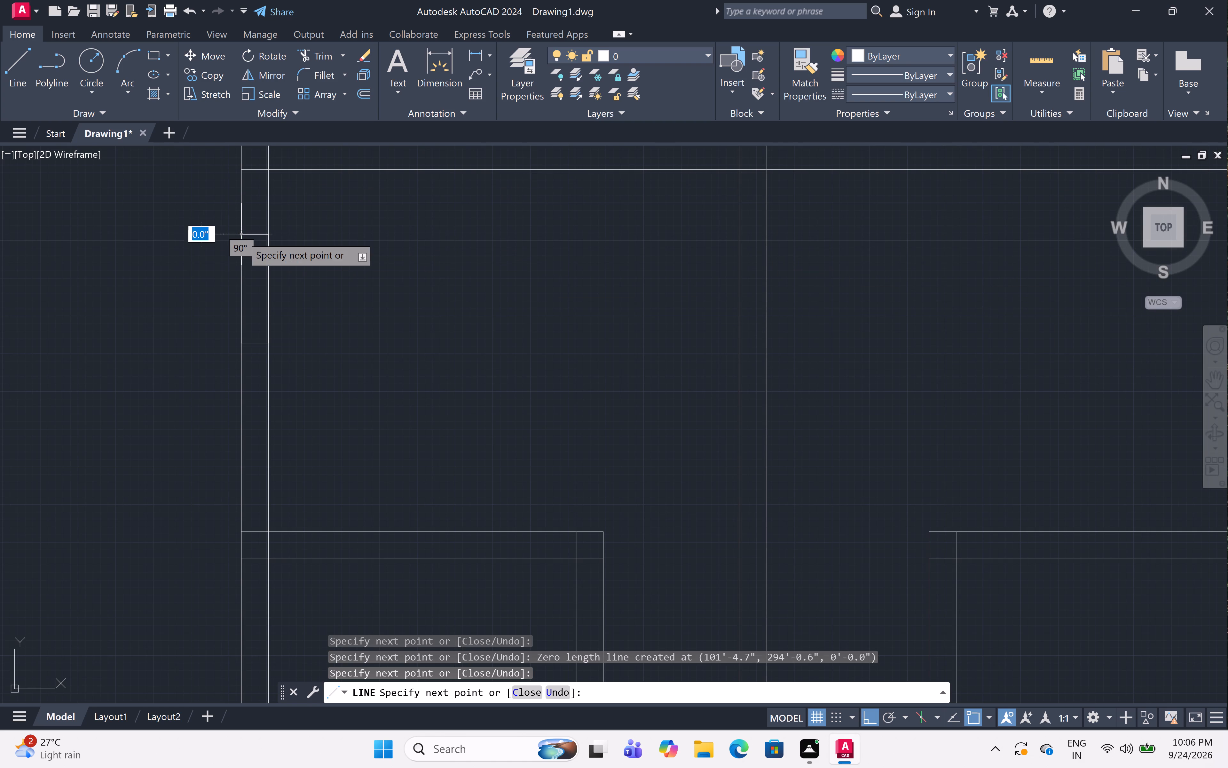
{"action": "key", "text": "Escape"}
Outline a 2' long opening across the left outer wall's thickness in the small room below the upper-left room.
{"action": "scroll", "coordinate": [270, 227], "scroll_direction": "down", "scroll_amount": 4}
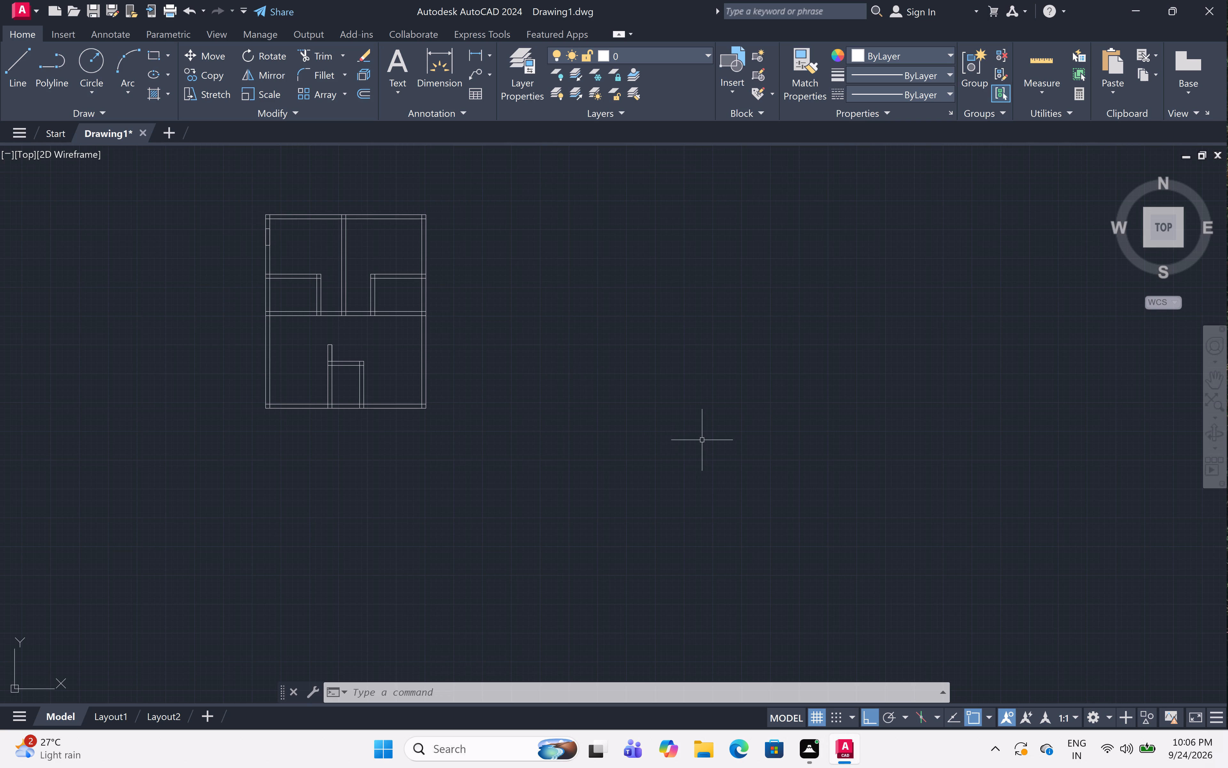
{"action": "scroll", "coordinate": [690, 438], "scroll_direction": "down", "scroll_amount": 1}
{"action": "scroll", "coordinate": [429, 328], "scroll_direction": "up", "scroll_amount": 2}
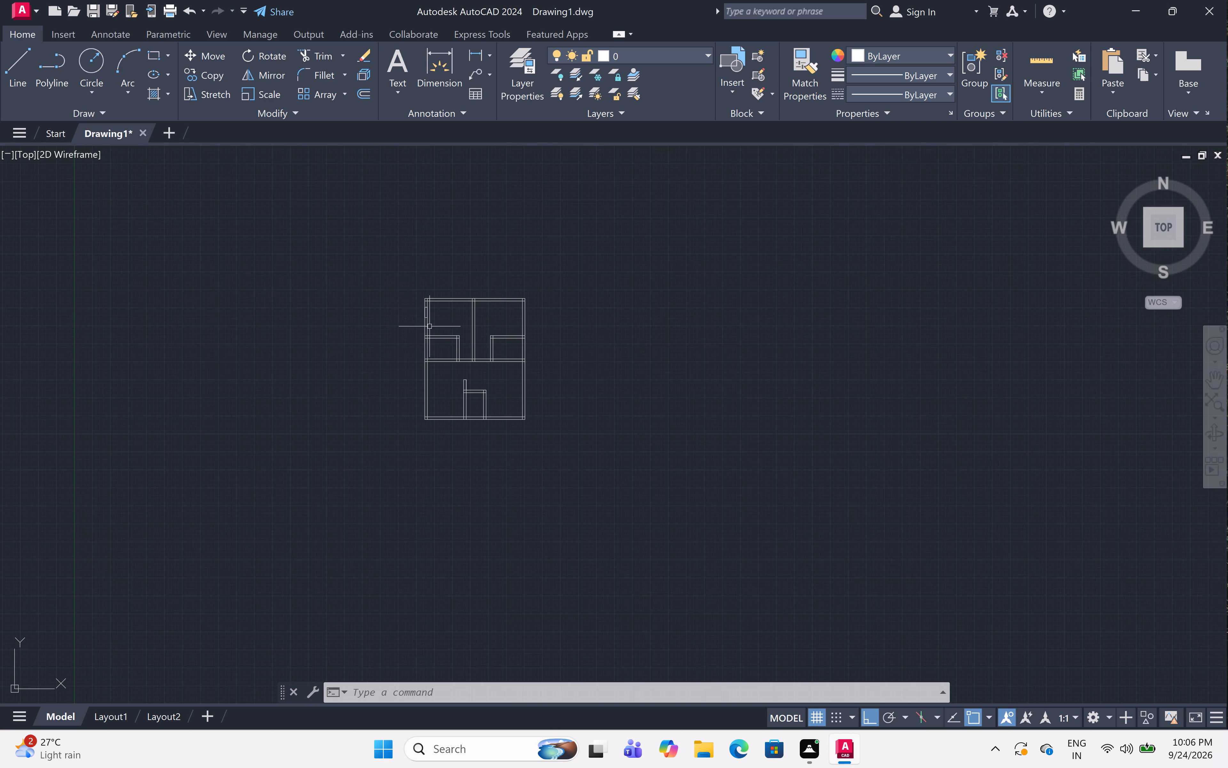
{"action": "scroll", "coordinate": [429, 328], "scroll_direction": "up", "scroll_amount": 2}
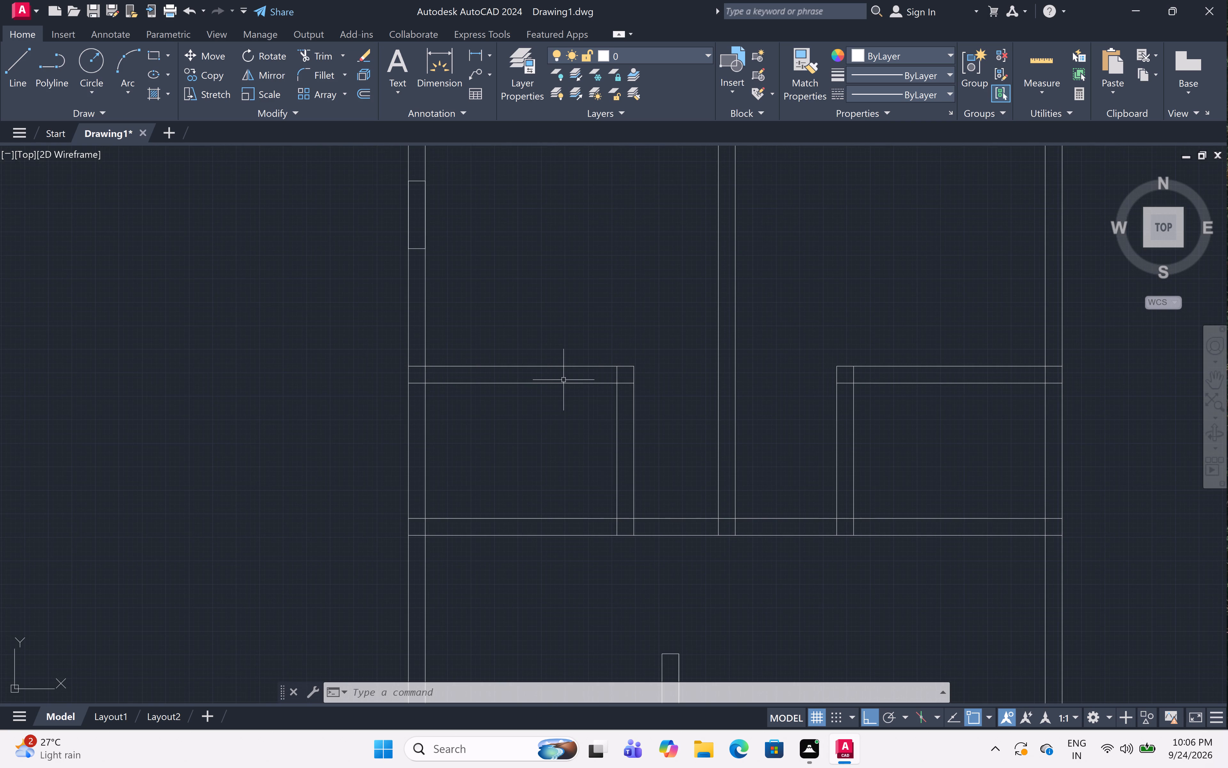
{"action": "key", "text": "l"}
{"action": "key", "text": "space"}
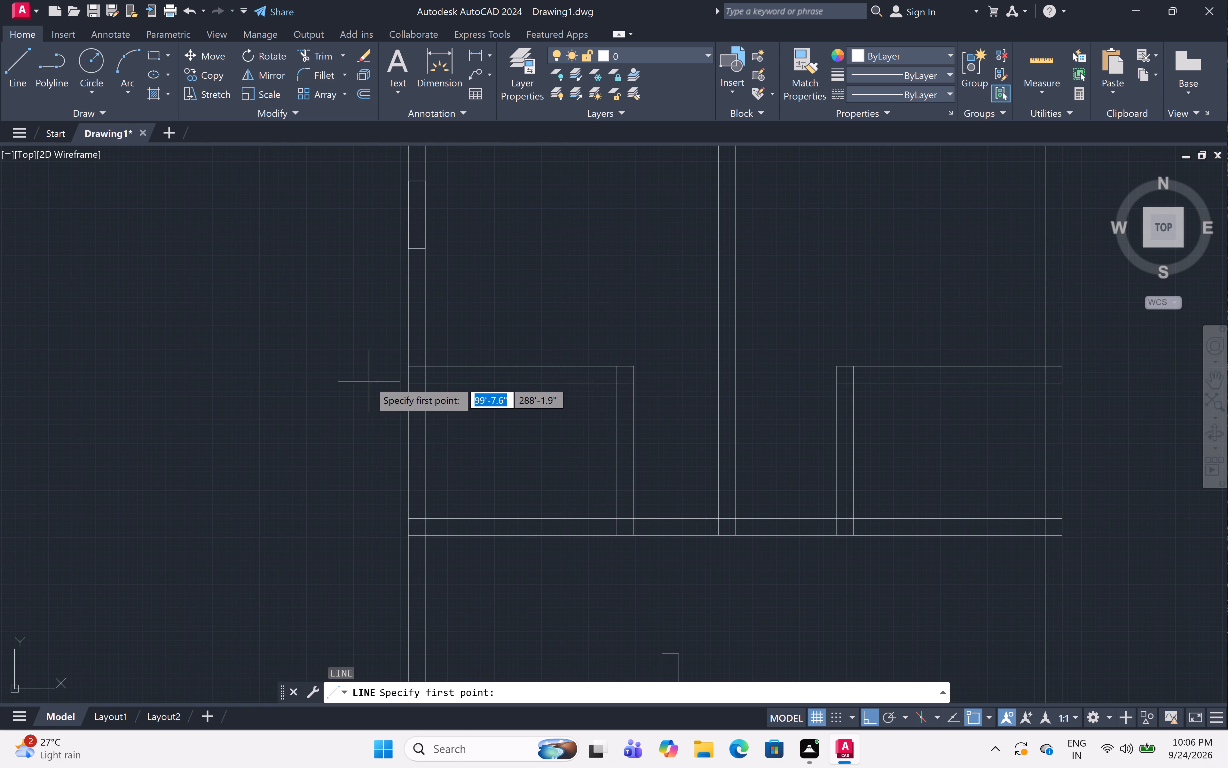
{"action": "double_click", "coordinate": [409, 420]}
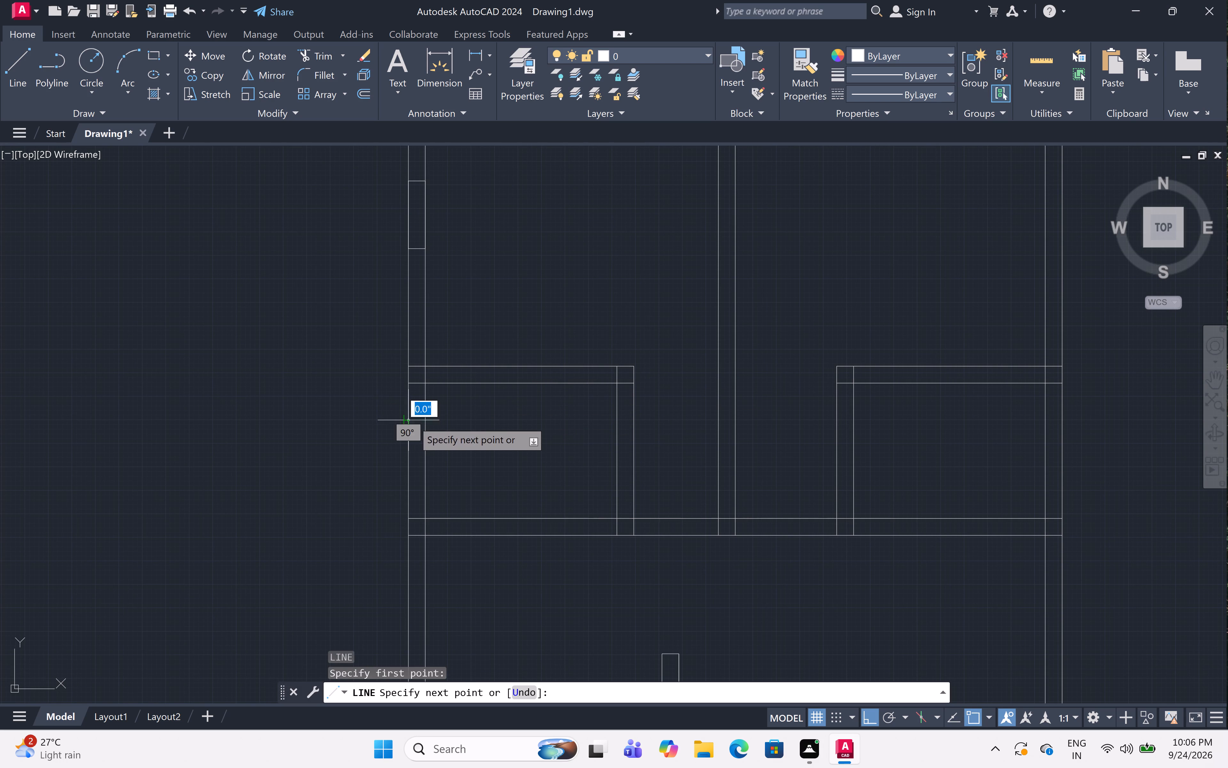
{"action": "left_click", "coordinate": [421, 424]}
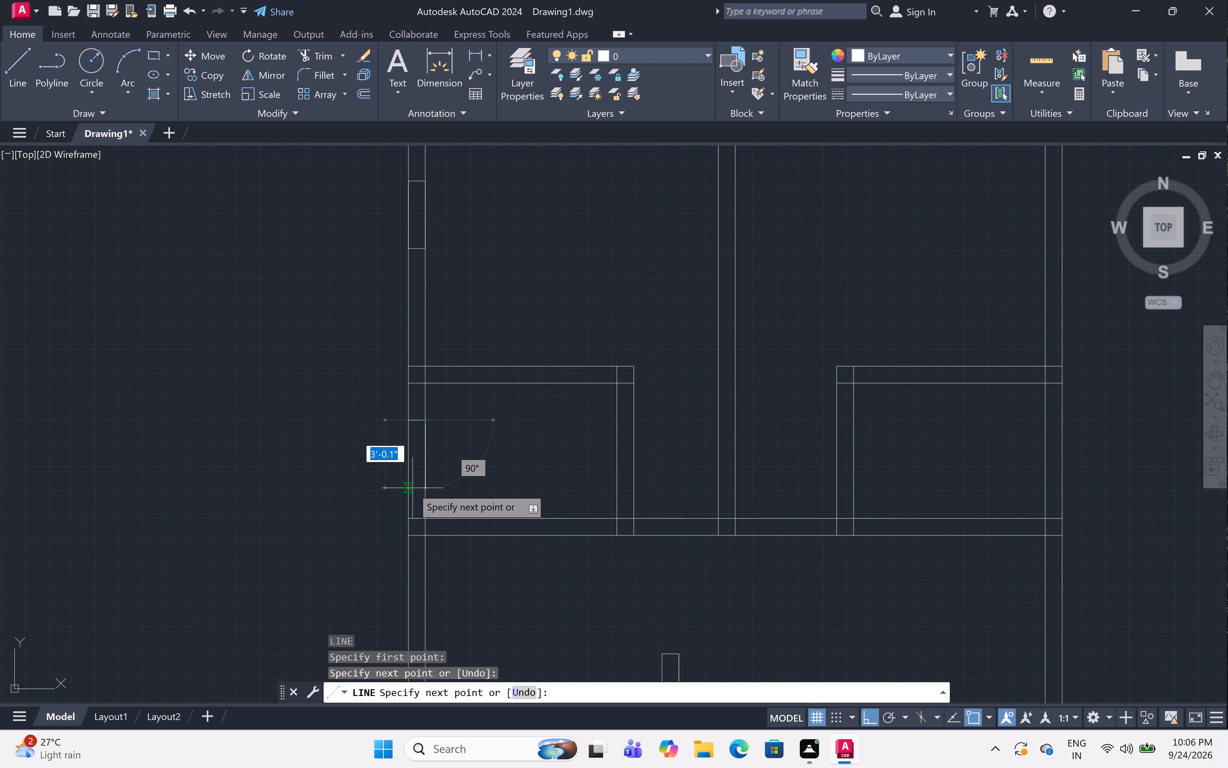
{"action": "key", "text": "1"}
{"action": "key", "text": "apostrophe"}
{"action": "key", "text": "space"}
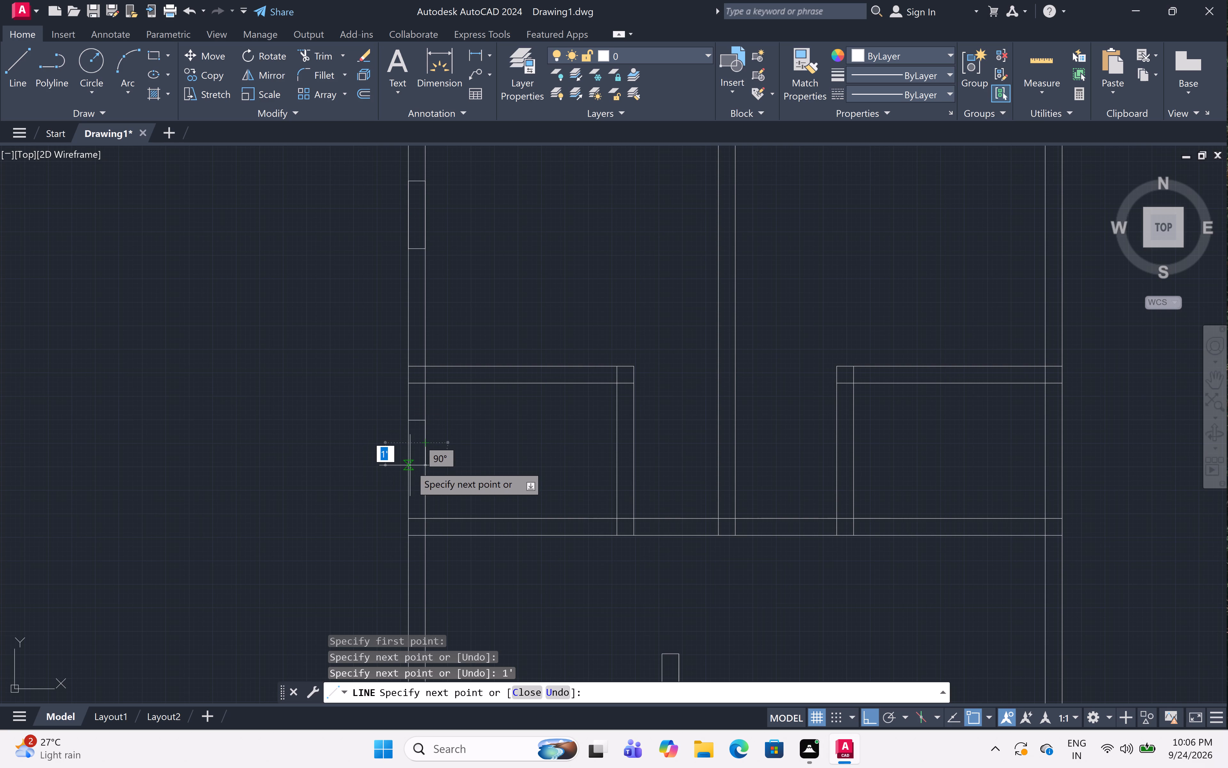
{"action": "key", "text": "ctrl+z"}
{"action": "type", "text": "2'"}
{"action": "key", "text": "space"}
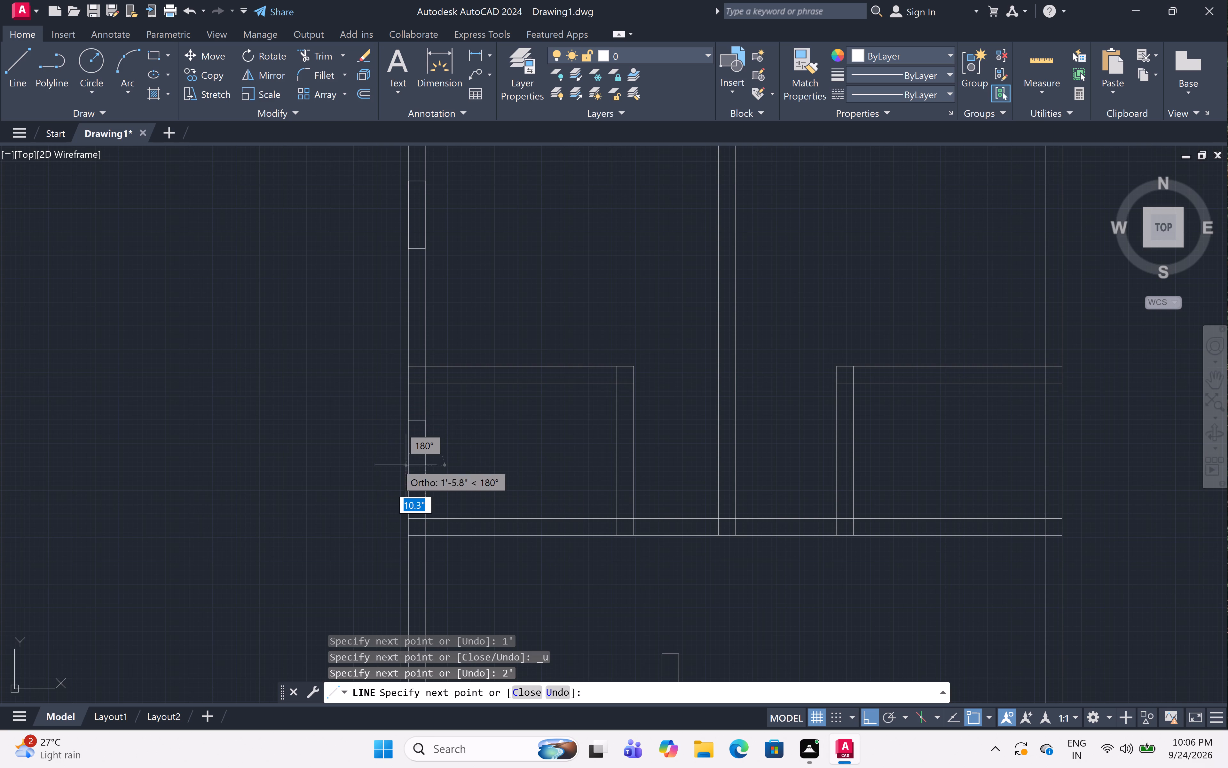
{"action": "double_click", "coordinate": [407, 466]}
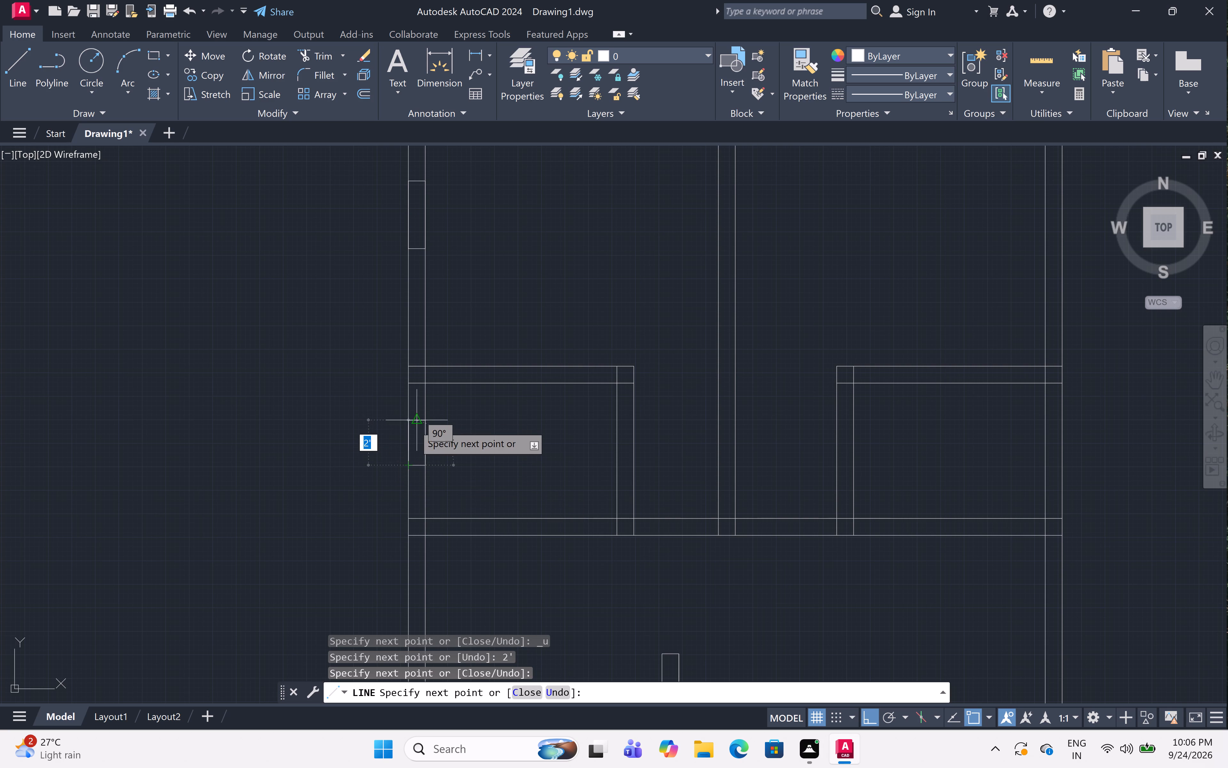
{"action": "left_click", "coordinate": [405, 421]}
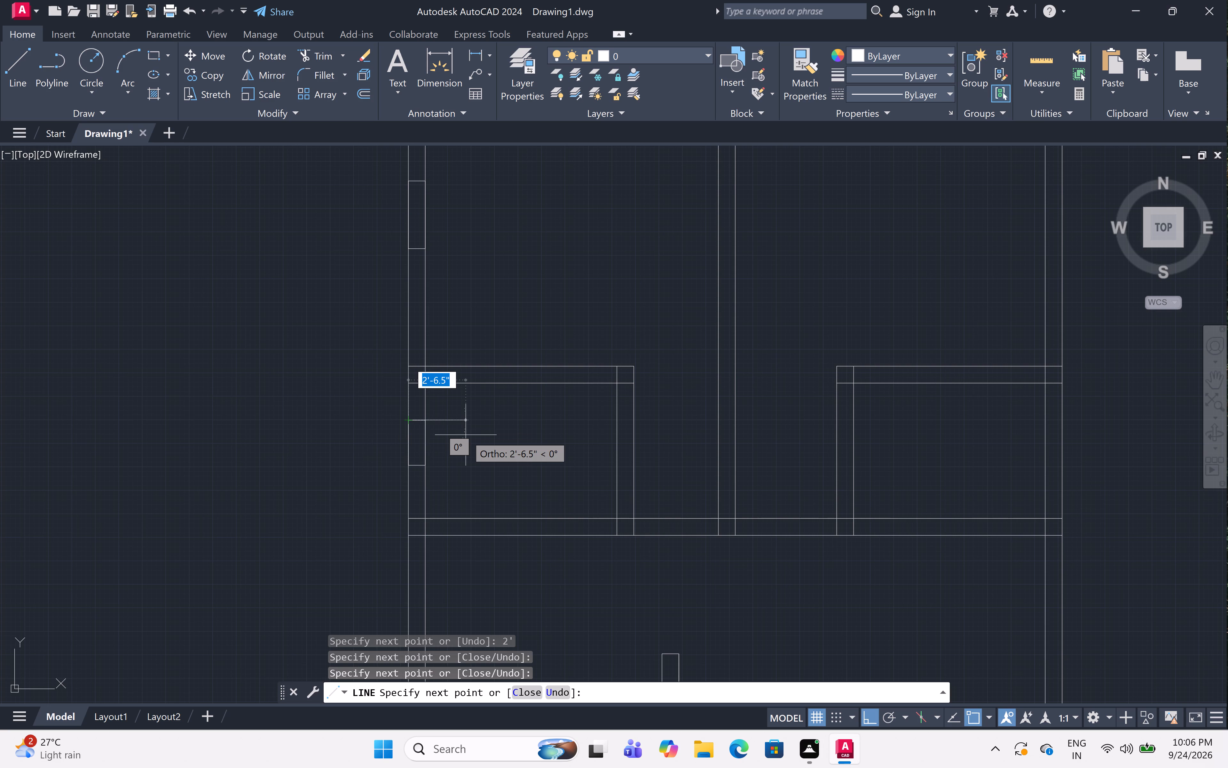
{"action": "key", "text": "Escape"}
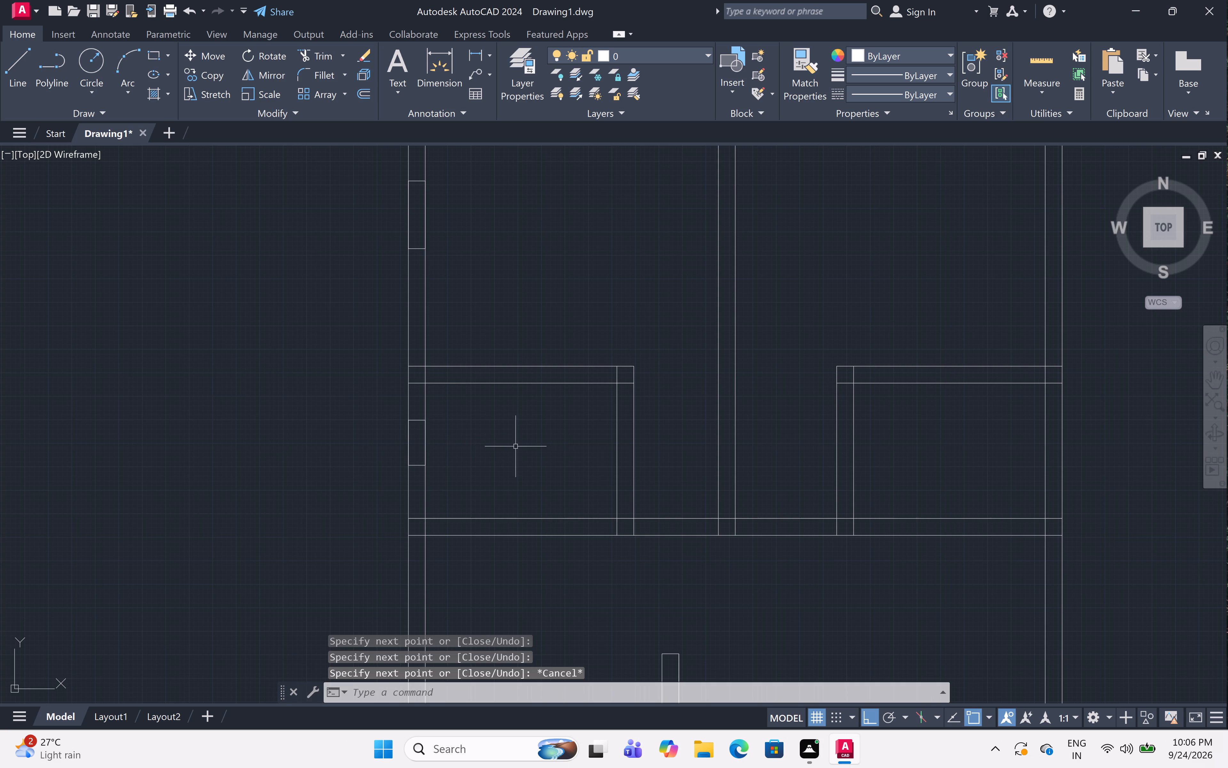
Outline a 3' long opening across the left outer wall's thickness in the lower space, below the middle wall.
{"action": "scroll", "coordinate": [530, 451], "scroll_direction": "down", "scroll_amount": 2}
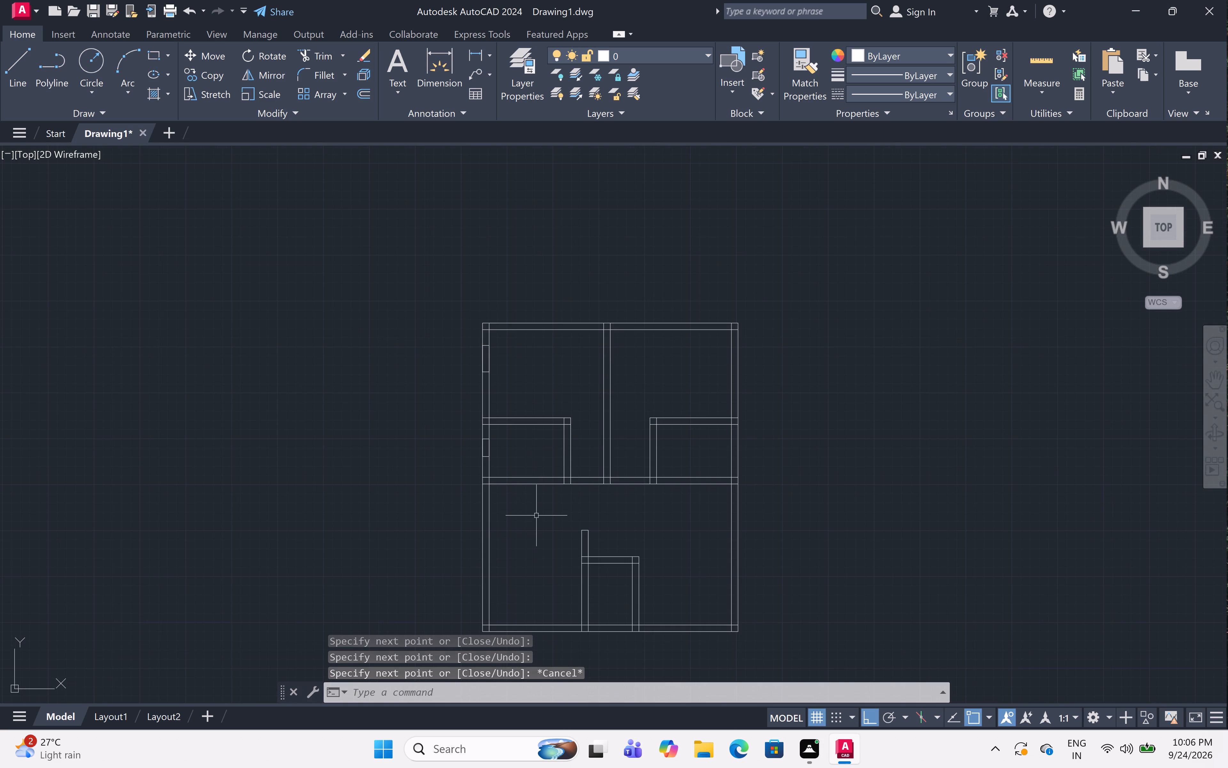
{"action": "scroll", "coordinate": [537, 514], "scroll_direction": "down", "scroll_amount": 2}
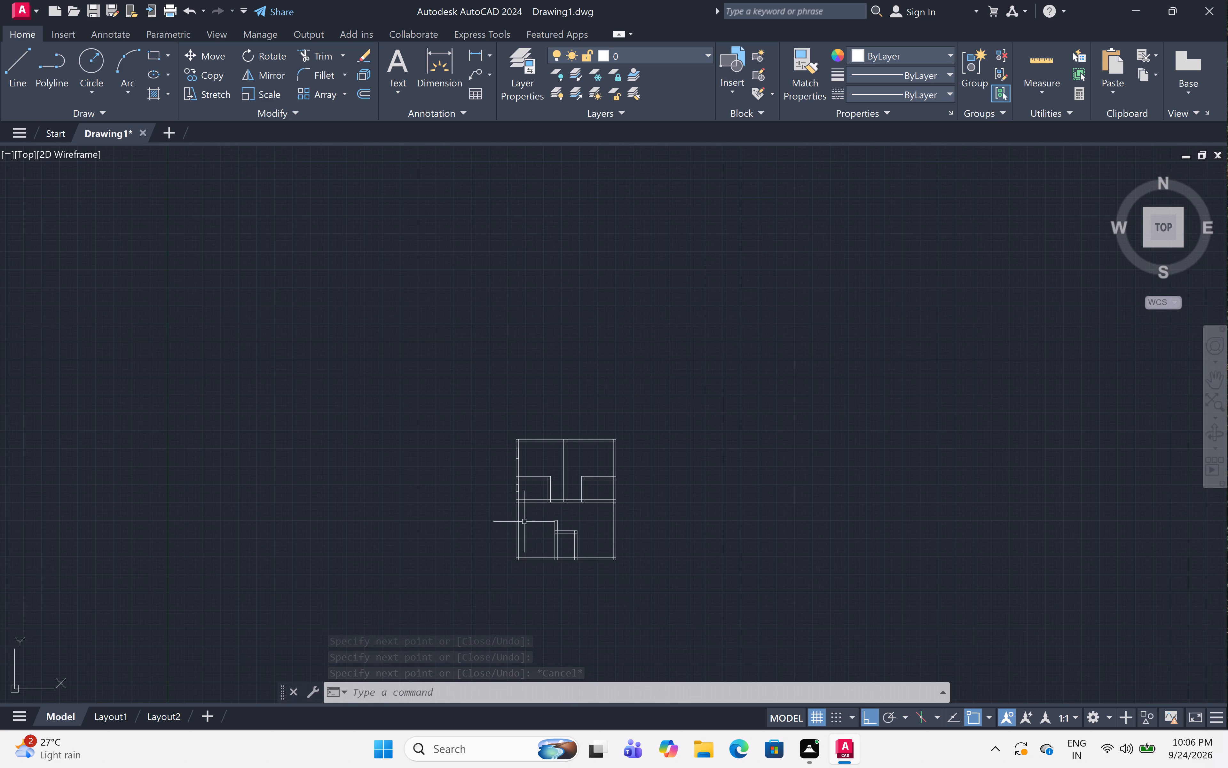
{"action": "scroll", "coordinate": [524, 522], "scroll_direction": "up", "scroll_amount": 4}
{"action": "middle_click_drag", "start_coordinate": [541, 509], "coordinate": [606, 438]}
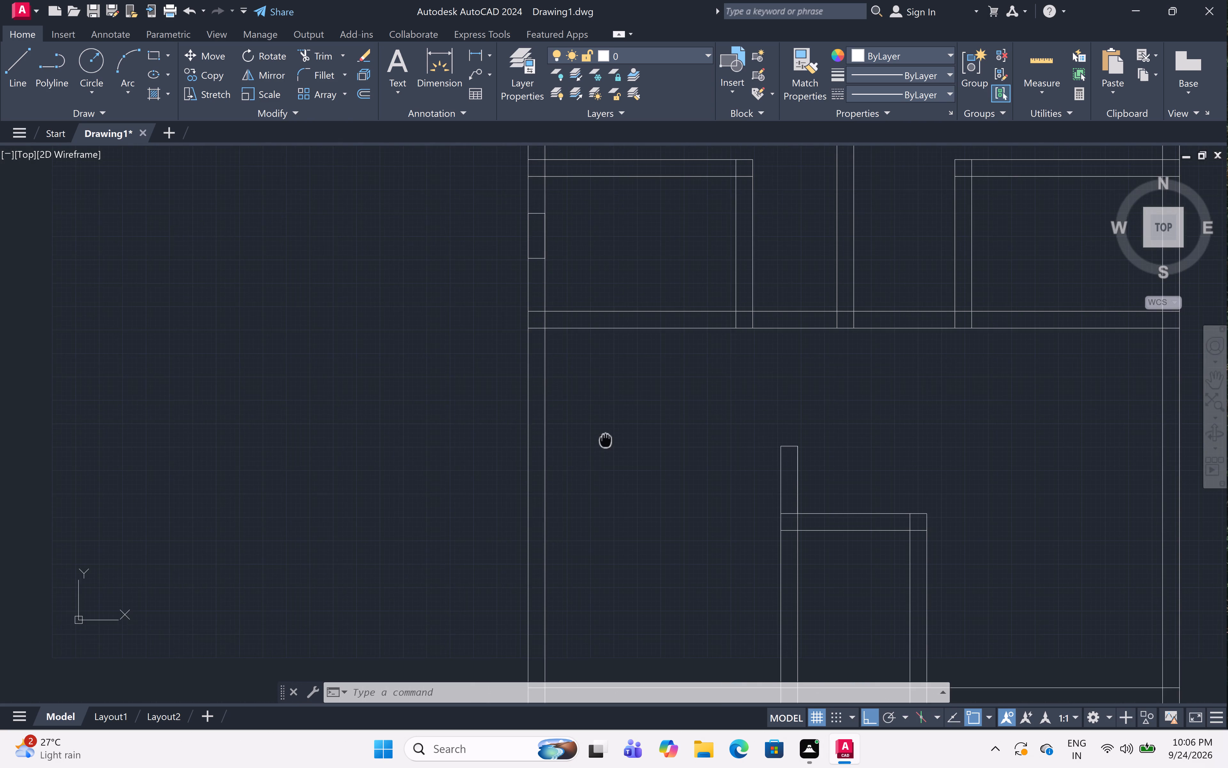
{"action": "middle_click_drag", "start_coordinate": [606, 438], "coordinate": [607, 436]}
{"action": "scroll", "coordinate": [655, 529], "scroll_direction": "down", "scroll_amount": 1}
{"action": "middle_click_drag", "start_coordinate": [656, 533], "coordinate": [632, 487]}
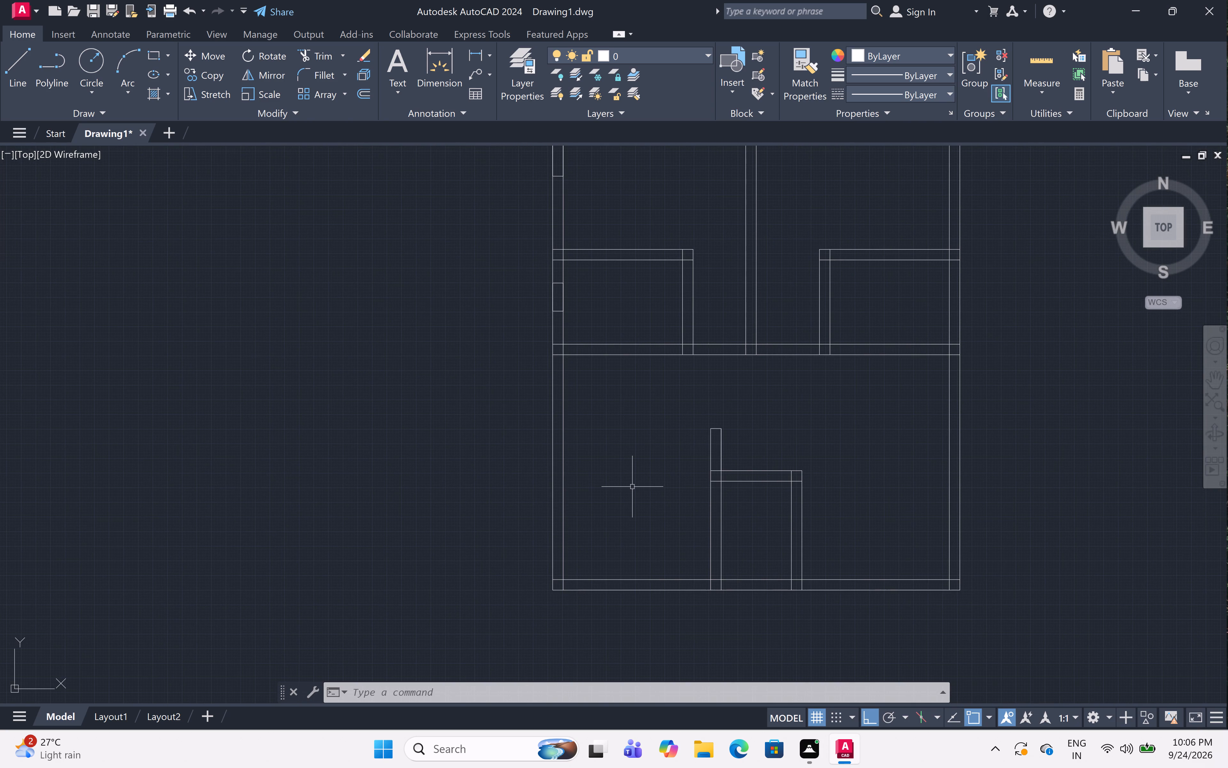
{"action": "type", "text": "l"}
{"action": "key", "text": "space"}
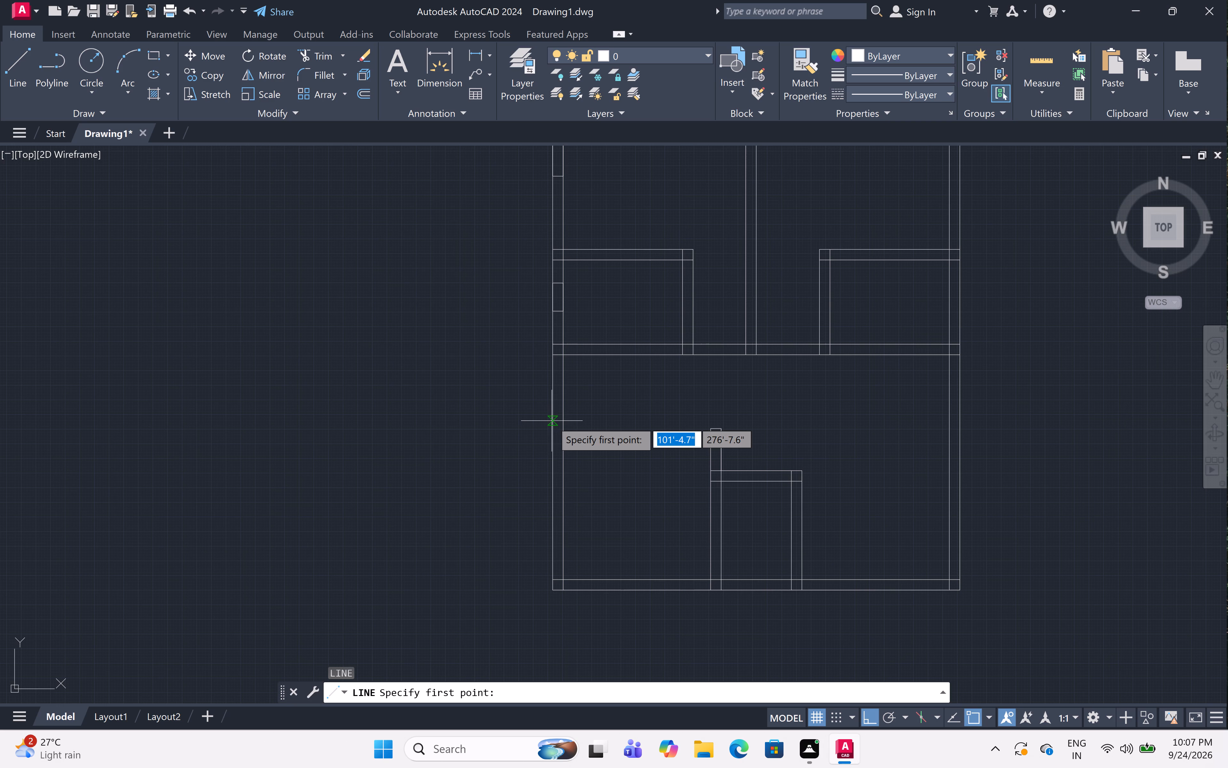
{"action": "left_click", "coordinate": [553, 421]}
{"action": "left_click", "coordinate": [566, 422]}
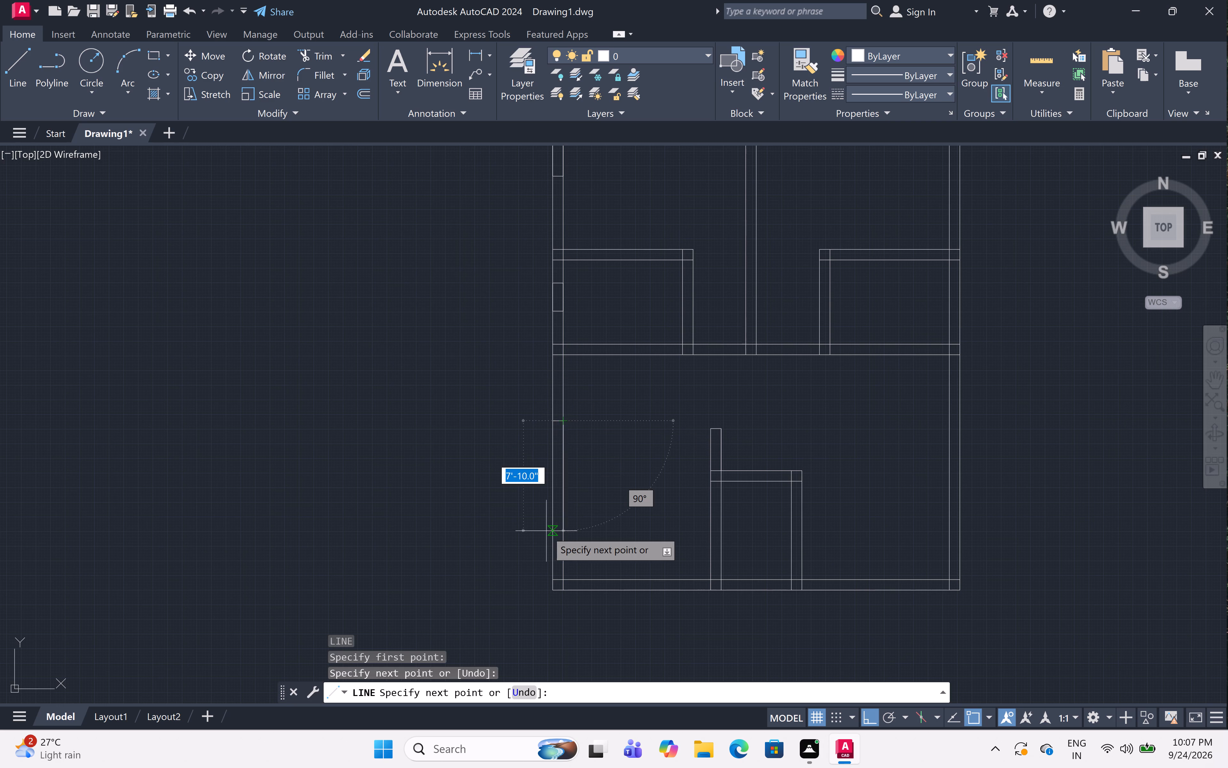
{"action": "type", "text": "2'"}
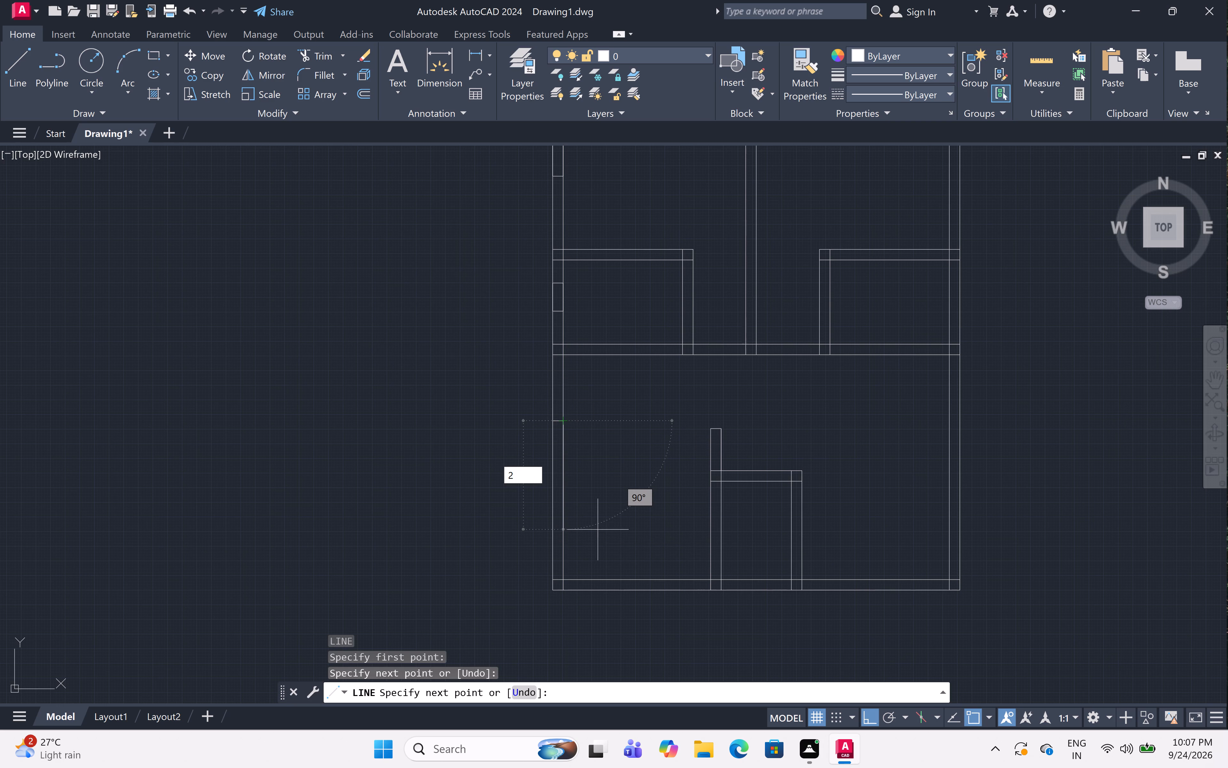
{"action": "key", "text": "space"}
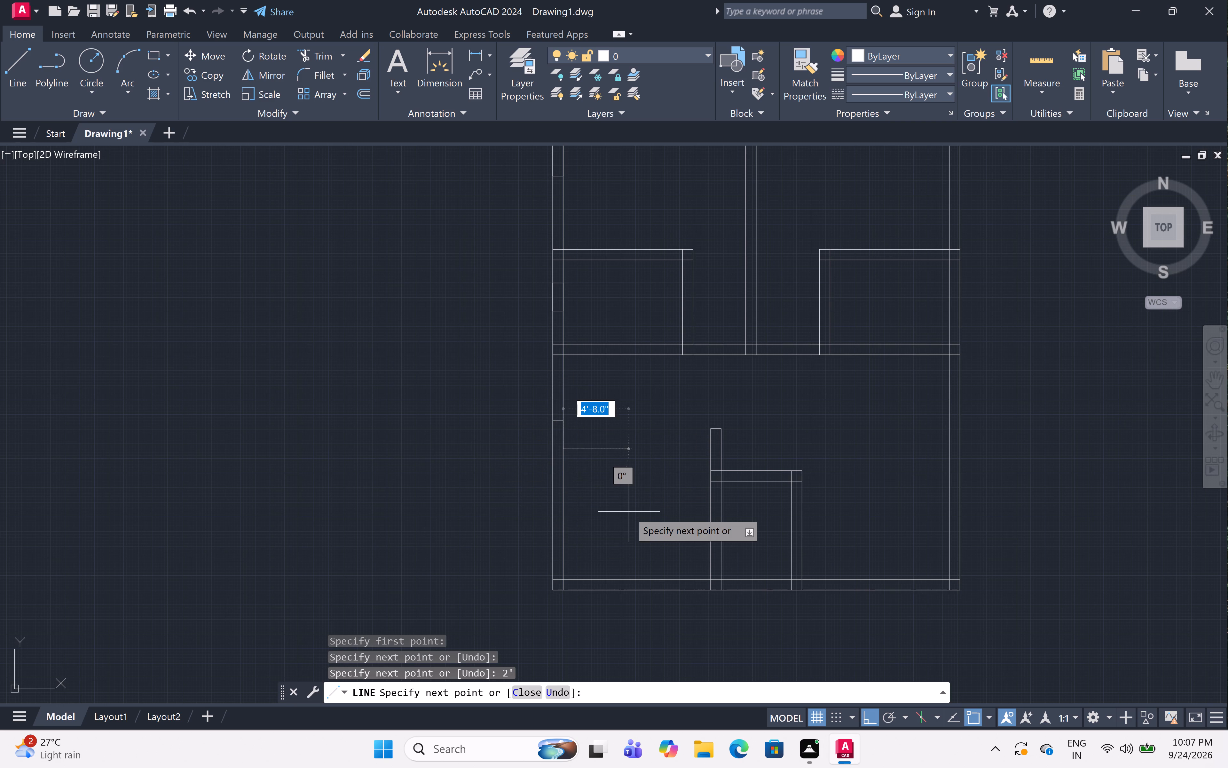
{"action": "key", "text": "ctrl+z"}
{"action": "type", "text": "3'"}
{"action": "key", "text": "space"}
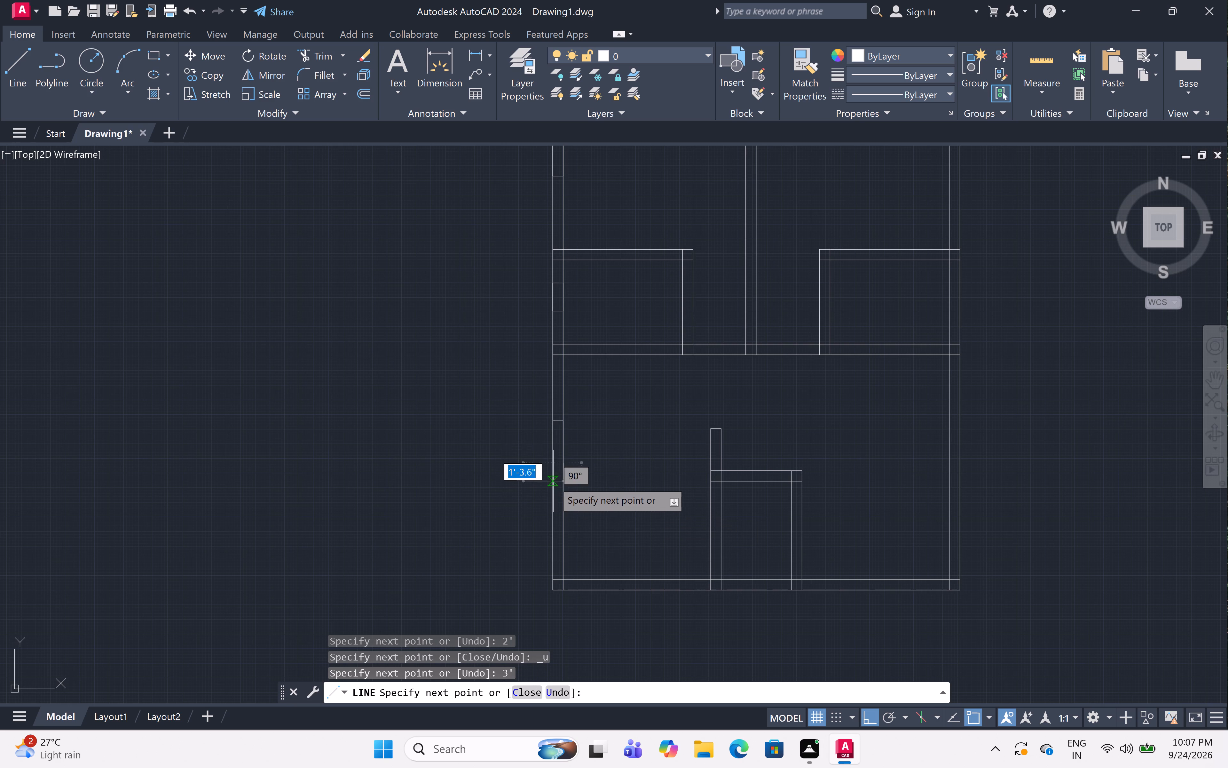
{"action": "scroll", "coordinate": [555, 469], "scroll_direction": "up", "scroll_amount": 2}
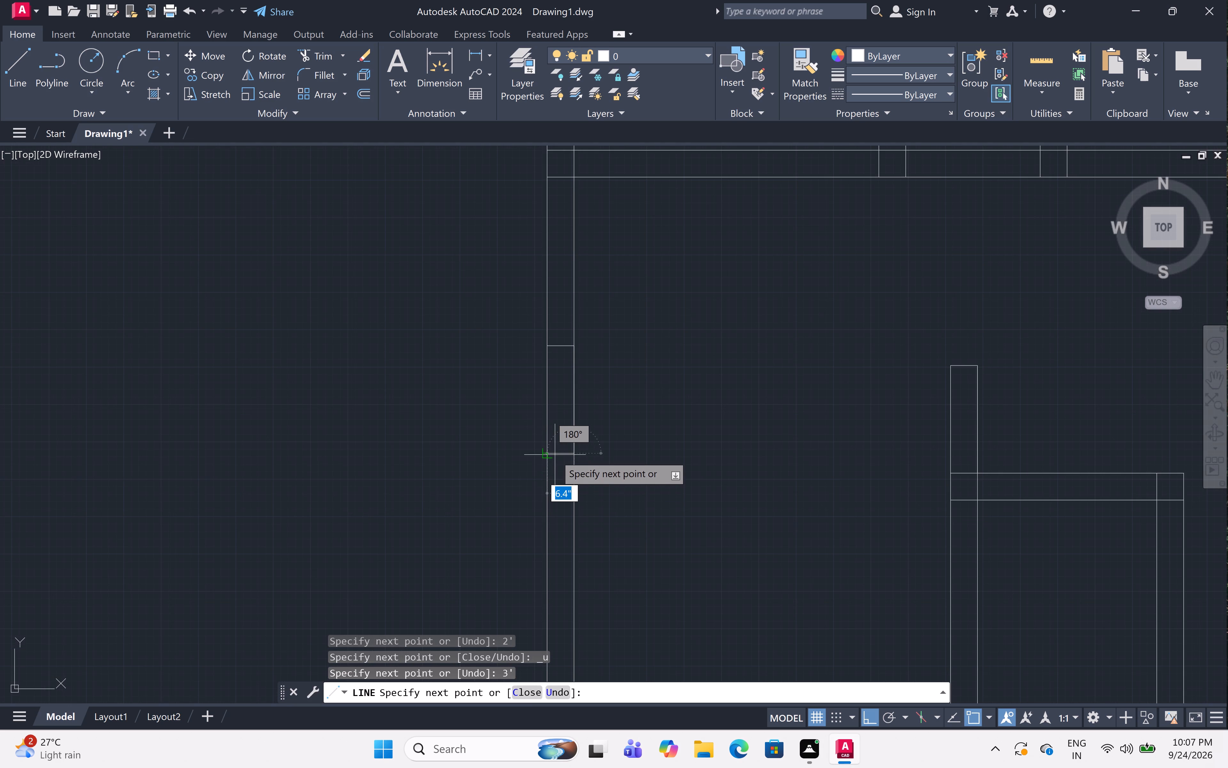
{"action": "left_click", "coordinate": [544, 453]}
{"action": "left_click", "coordinate": [546, 349]}
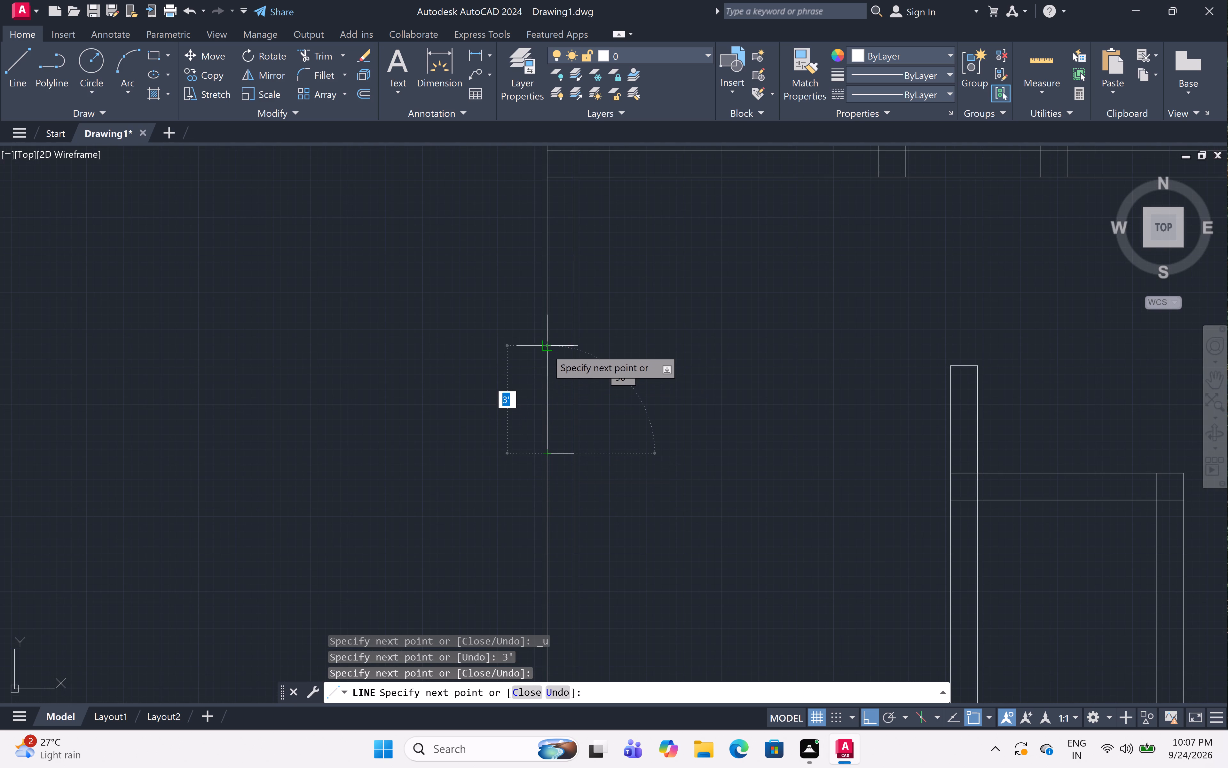
{"action": "key", "text": "Escape"}
Outline a 3' long opening across the bottom outer wall's thickness, between the left outer wall and the first lower partition.
{"action": "scroll", "coordinate": [652, 374], "scroll_direction": "down", "scroll_amount": 4}
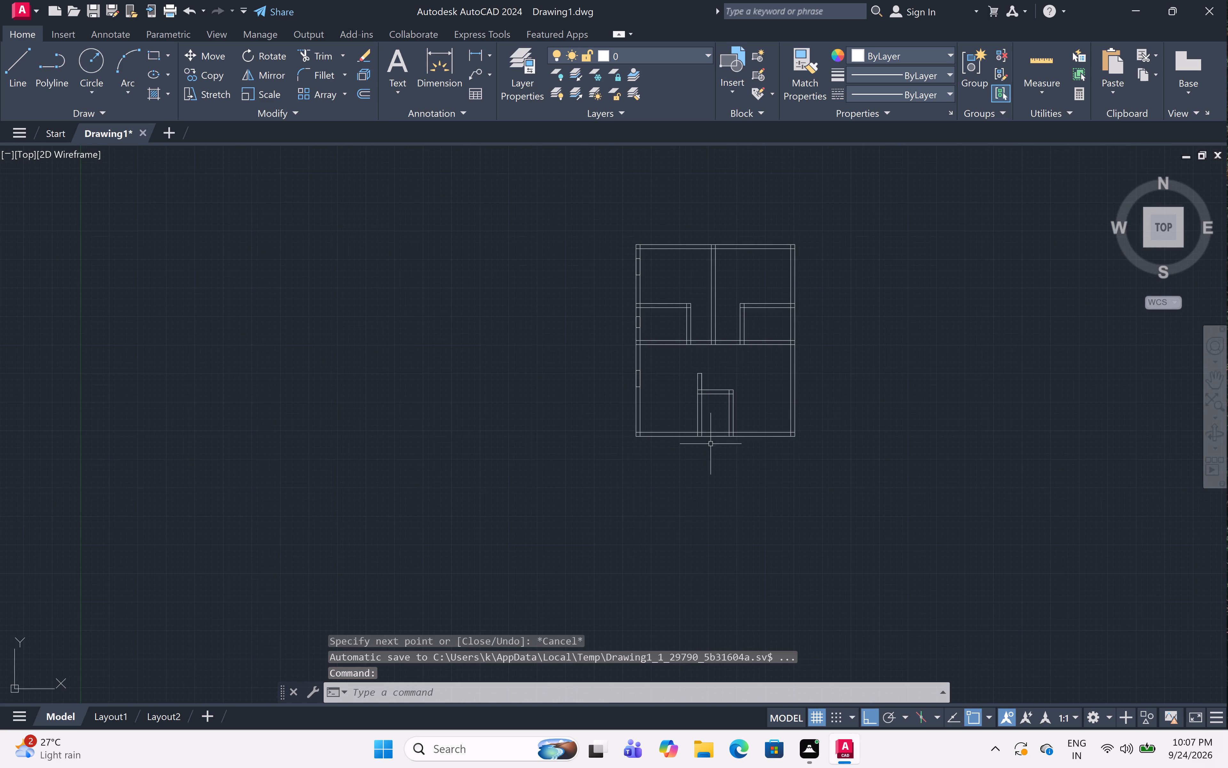
{"action": "scroll", "coordinate": [667, 433], "scroll_direction": "up", "scroll_amount": 3}
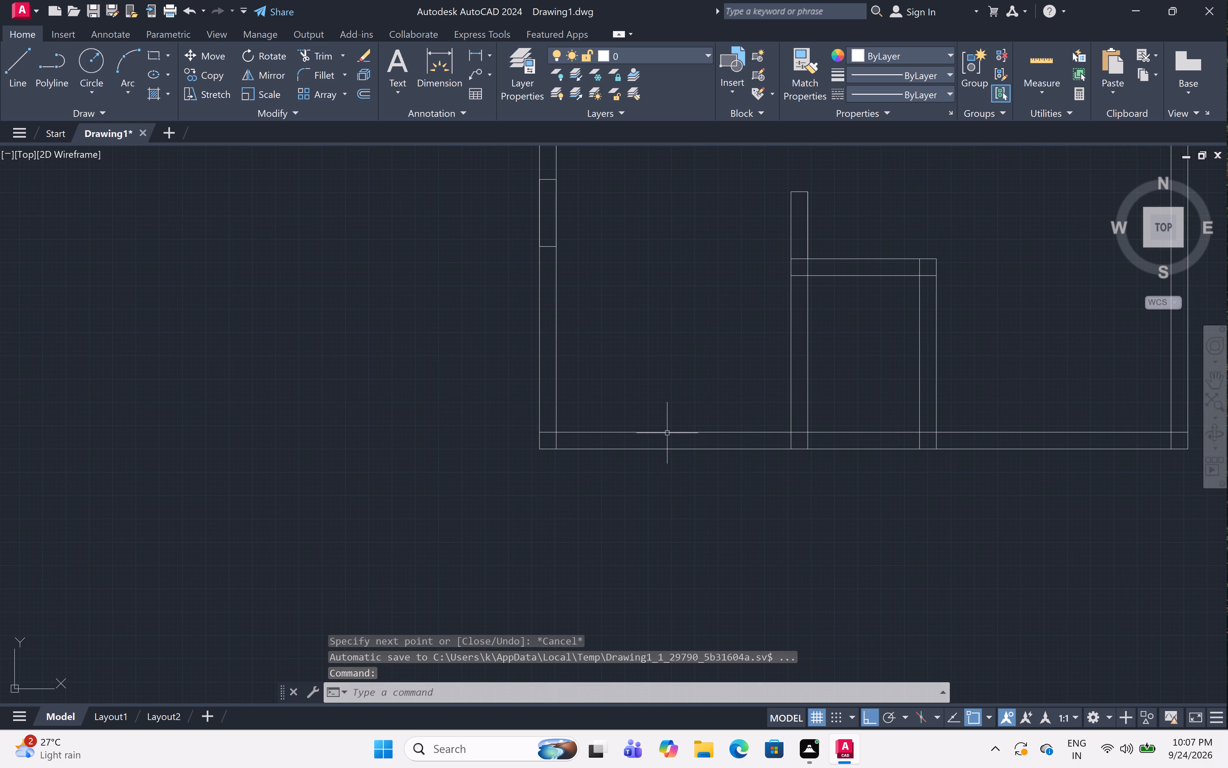
{"action": "key", "text": "l"}
{"action": "key", "text": "space"}
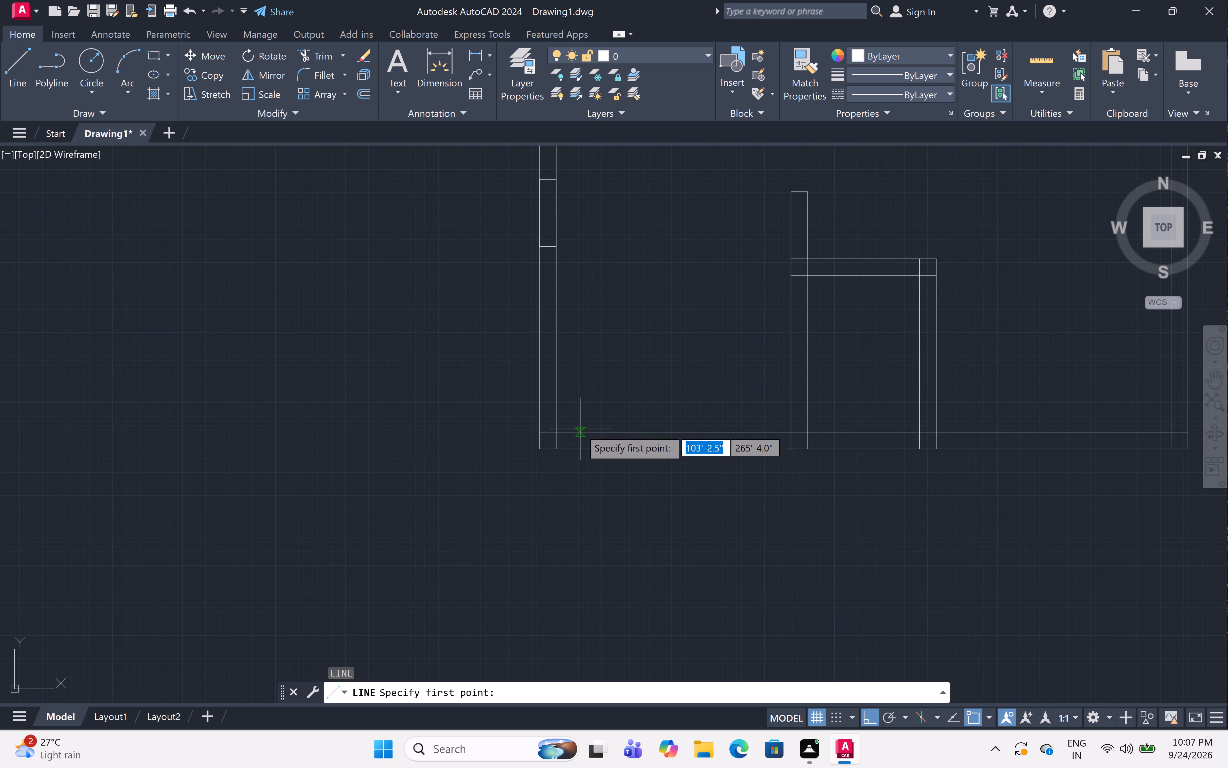
{"action": "left_click", "coordinate": [630, 433]}
{"action": "left_click", "coordinate": [626, 451]}
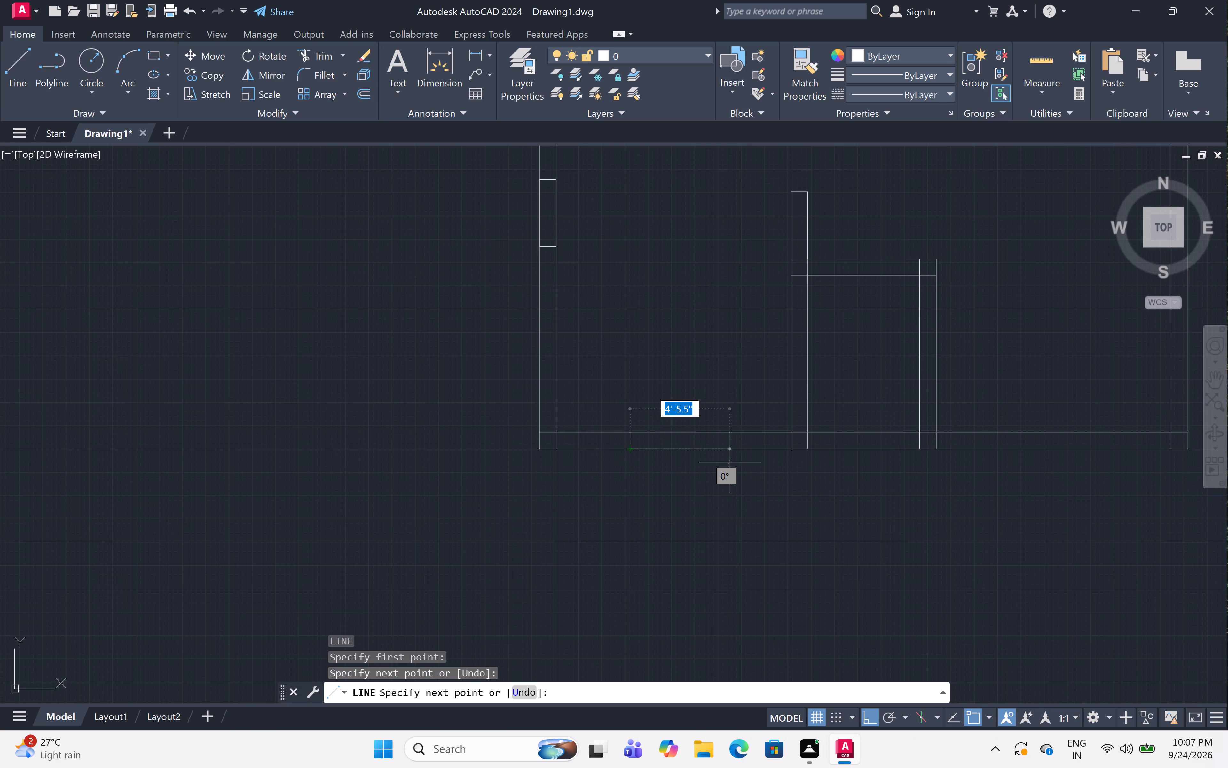
{"action": "type", "text": "3'"}
{"action": "key", "text": "space"}
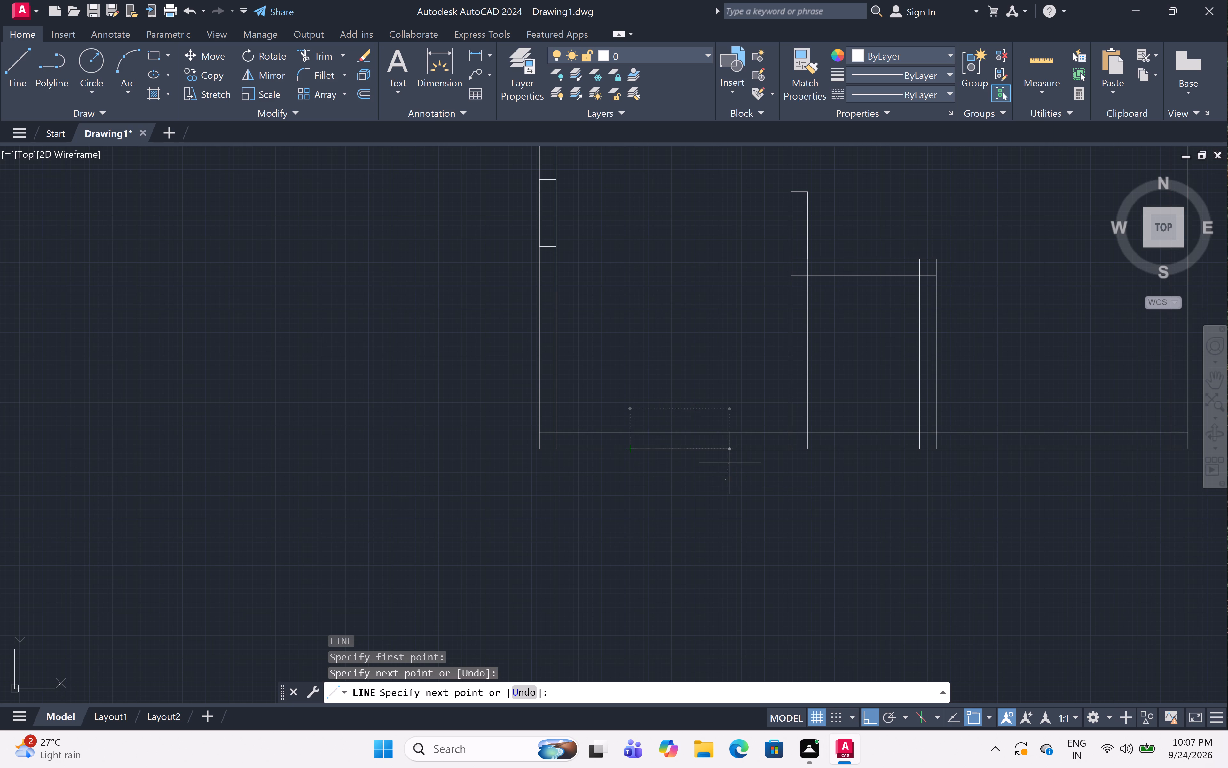
{"action": "left_click", "coordinate": [702, 432]}
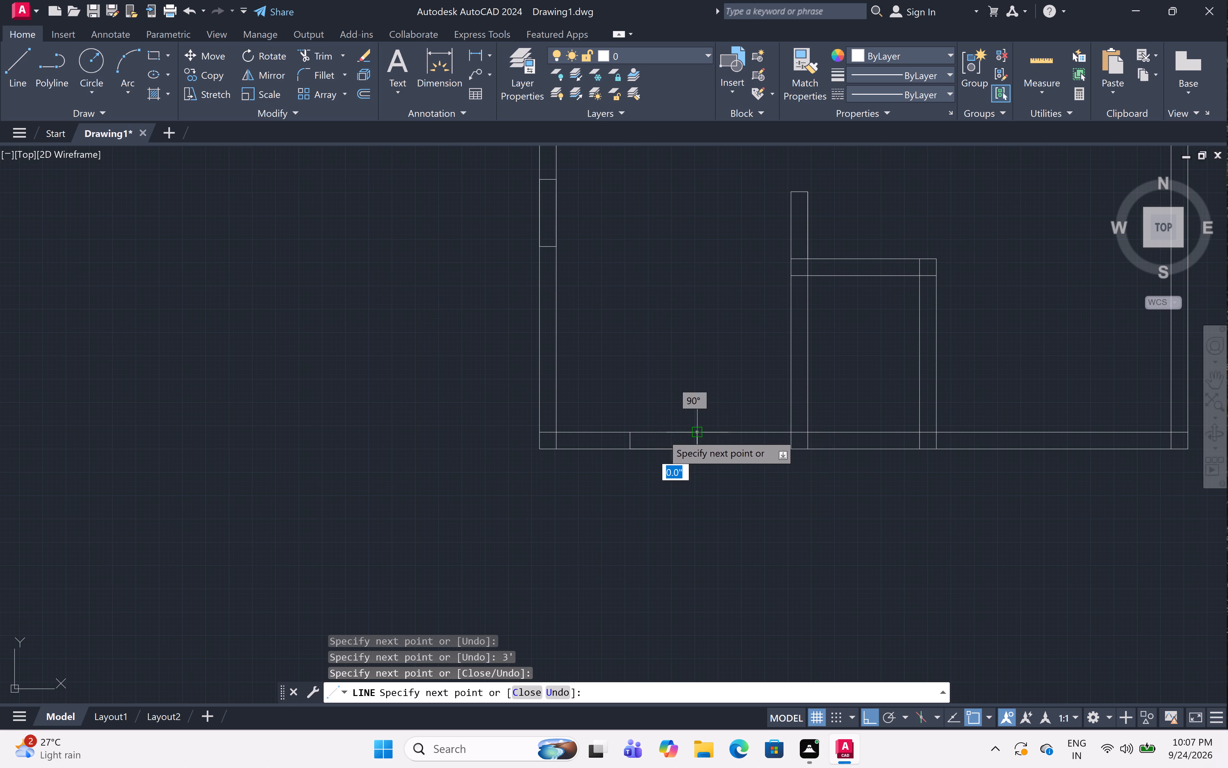
{"action": "left_click", "coordinate": [628, 433]}
{"action": "key", "text": "Escape"}
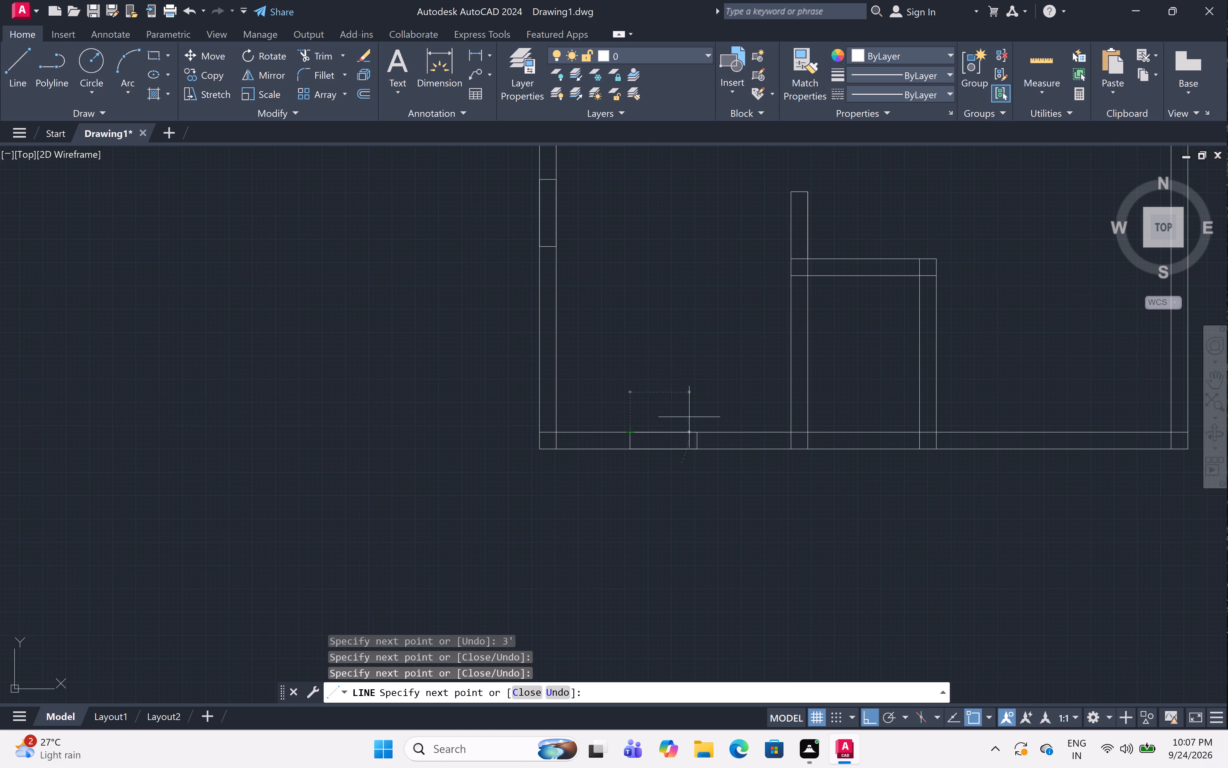
{"action": "scroll", "coordinate": [691, 414], "scroll_direction": "down", "scroll_amount": 1}
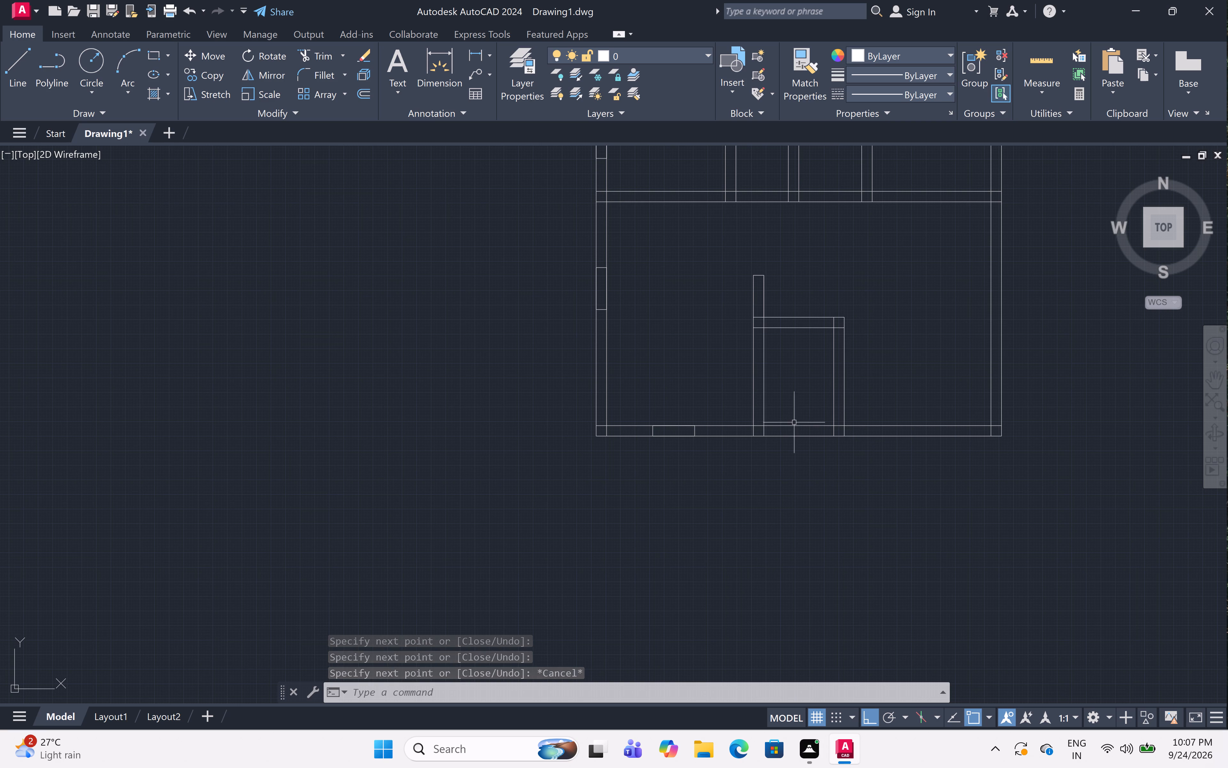
Outline a 5' long opening across the bottom outer wall's thickness, between the second lower partition and the right outer wall.
{"action": "middle_click_drag", "start_coordinate": [948, 428], "coordinate": [880, 431]}
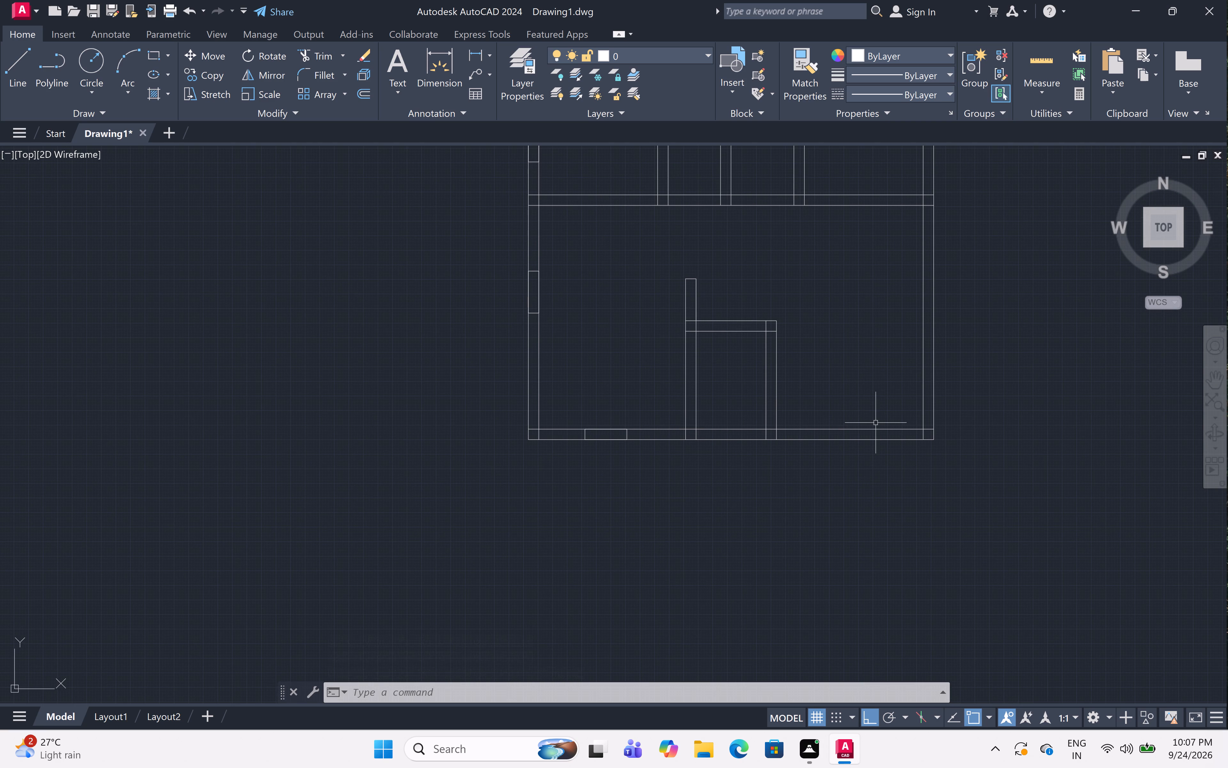
{"action": "scroll", "coordinate": [839, 418], "scroll_direction": "up", "scroll_amount": 1}
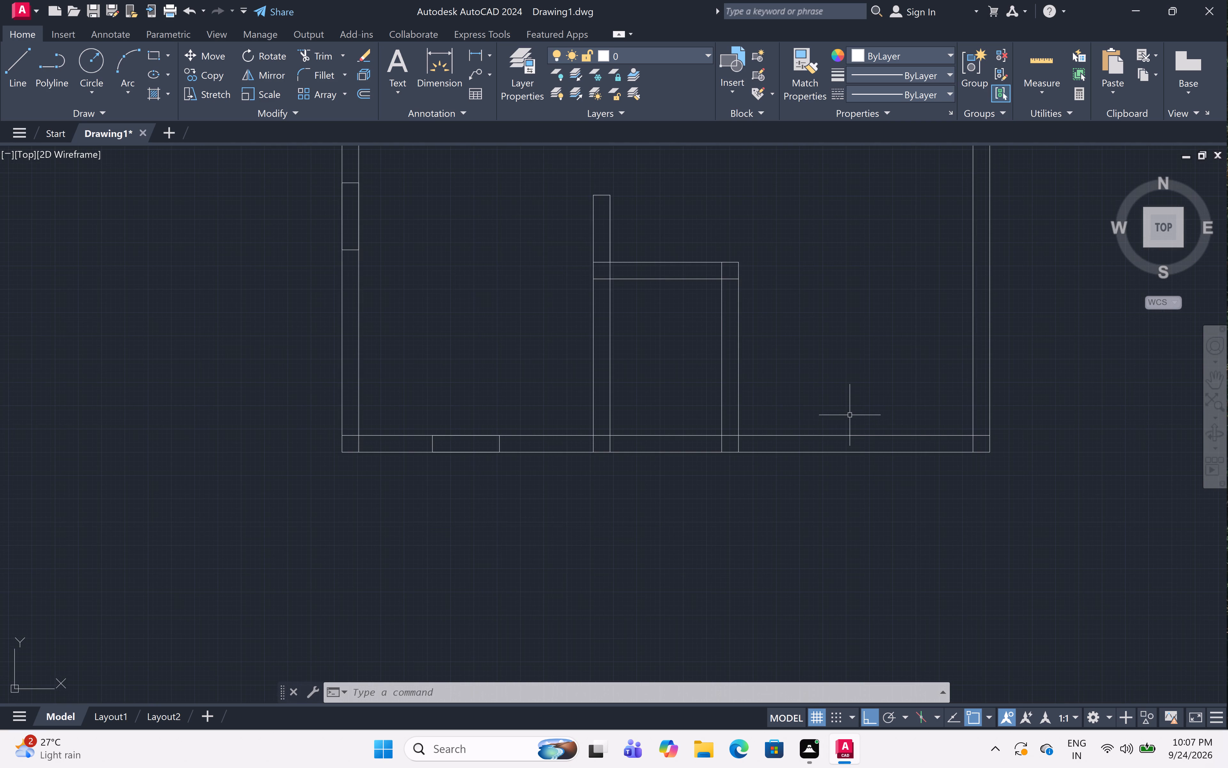
{"action": "type", "text": "l"}
{"action": "key", "text": "space"}
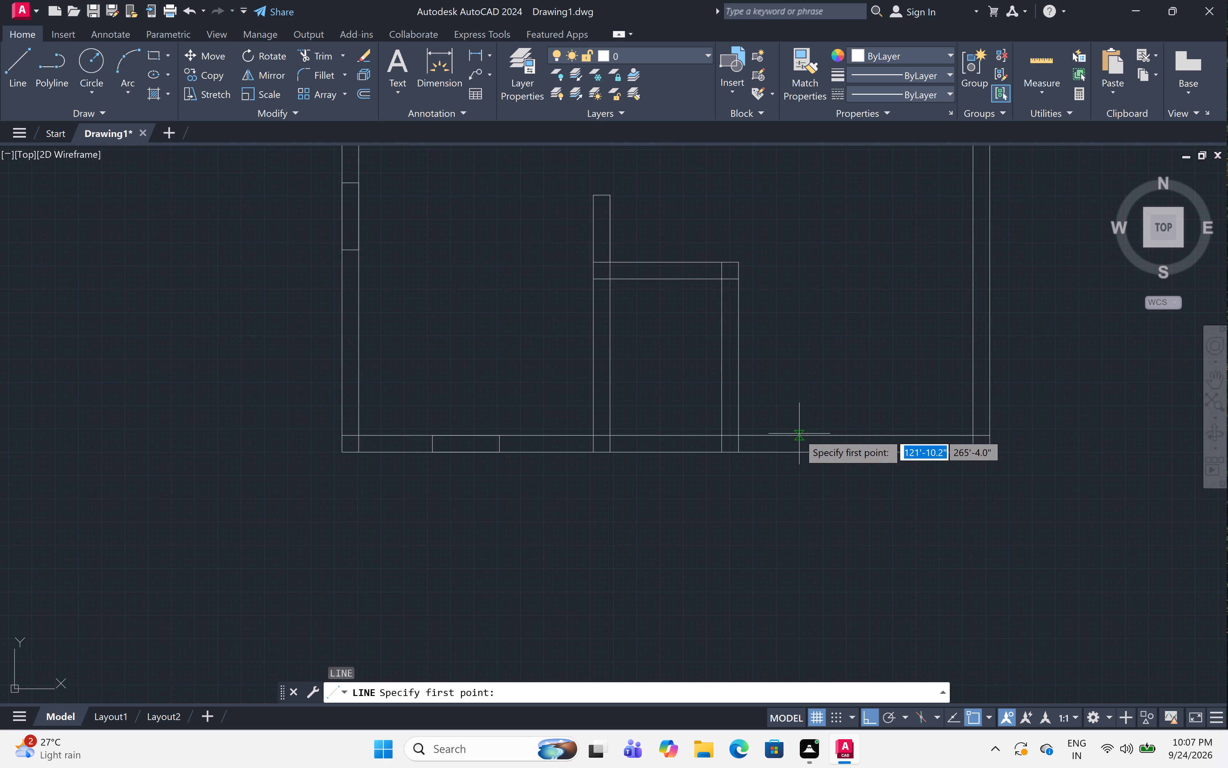
{"action": "double_click", "coordinate": [795, 435]}
{"action": "left_click", "coordinate": [795, 454]}
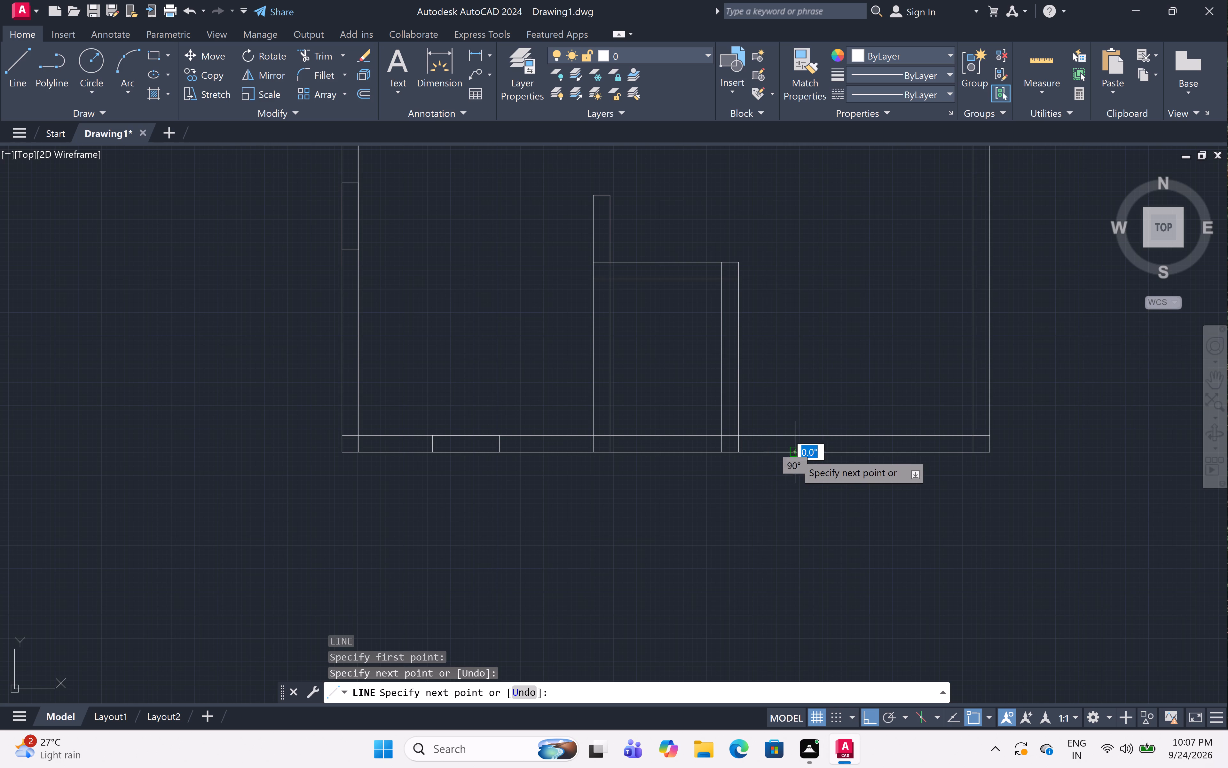
{"action": "type", "text": "5'"}
{"action": "key", "text": "space"}
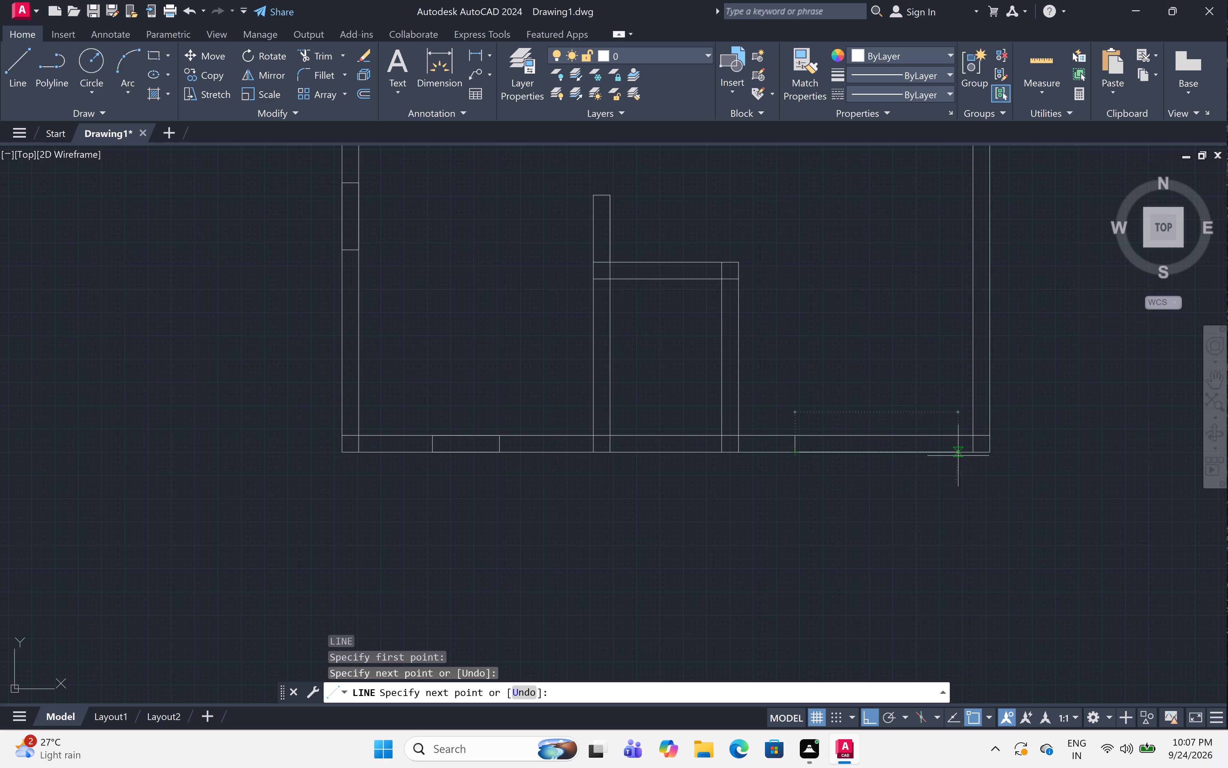
{"action": "left_click", "coordinate": [906, 434]}
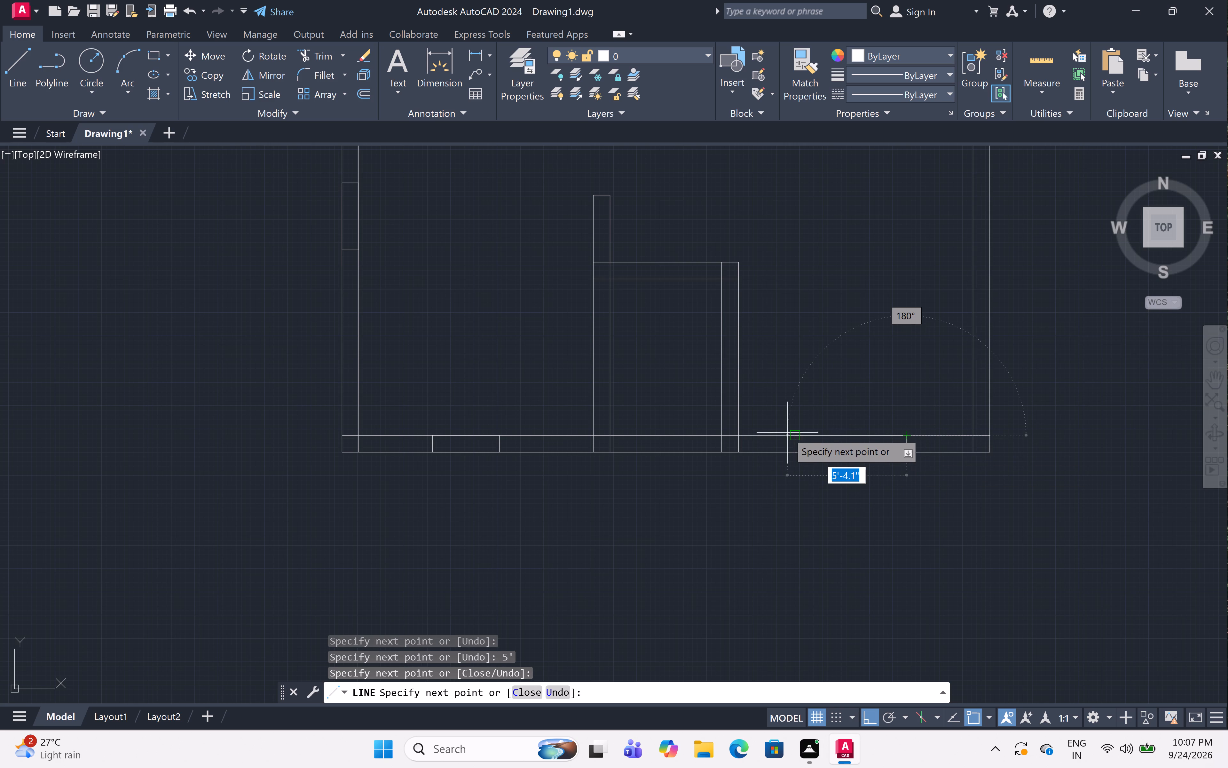
{"action": "left_click", "coordinate": [790, 433]}
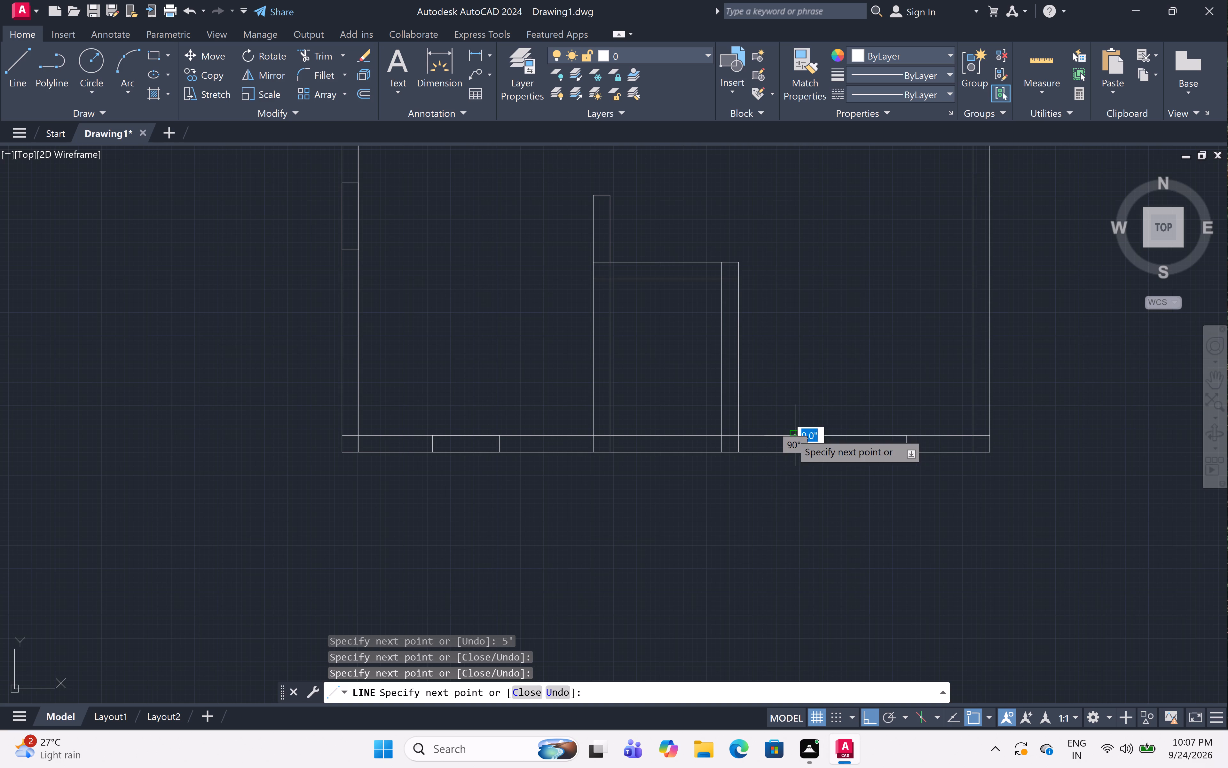
{"action": "key", "text": "space"}
Outline a 3' long opening across the right outer wall's thickness in the lower space, below the middle wall.
{"action": "scroll", "coordinate": [831, 417], "scroll_direction": "down", "scroll_amount": 3}
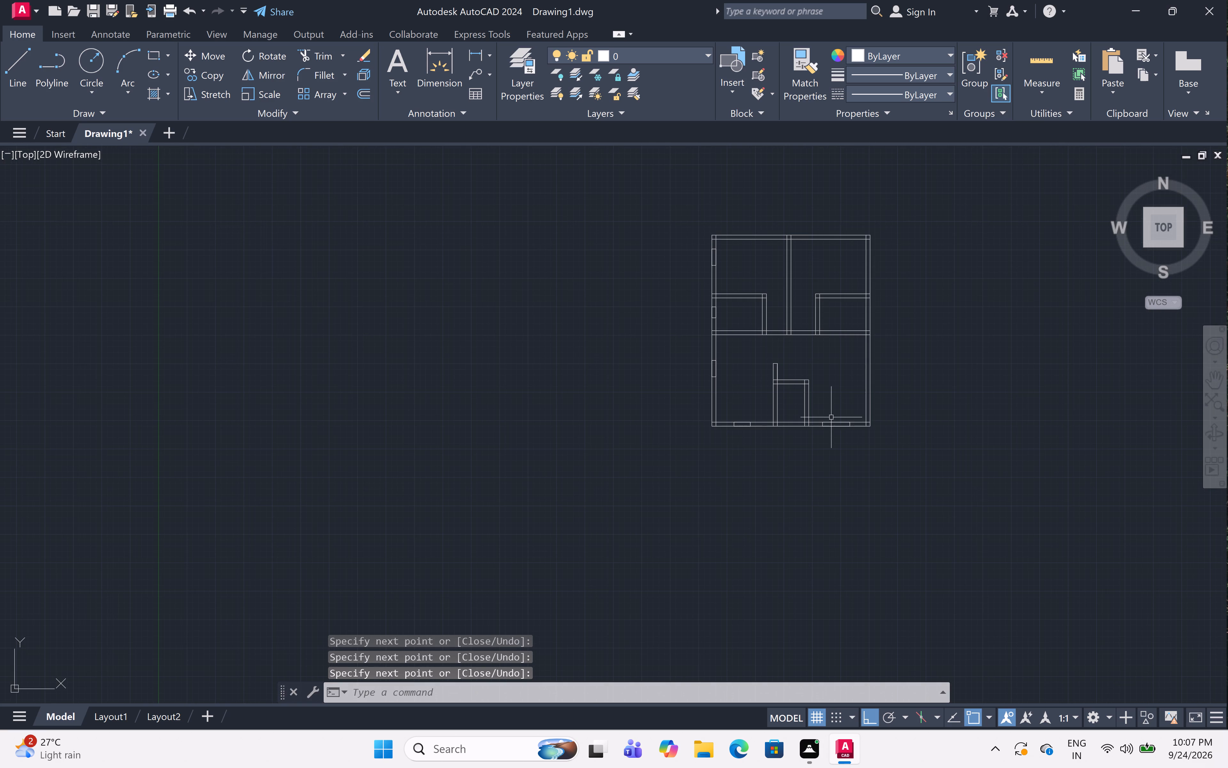
{"action": "scroll", "coordinate": [875, 354], "scroll_direction": "up", "scroll_amount": 2}
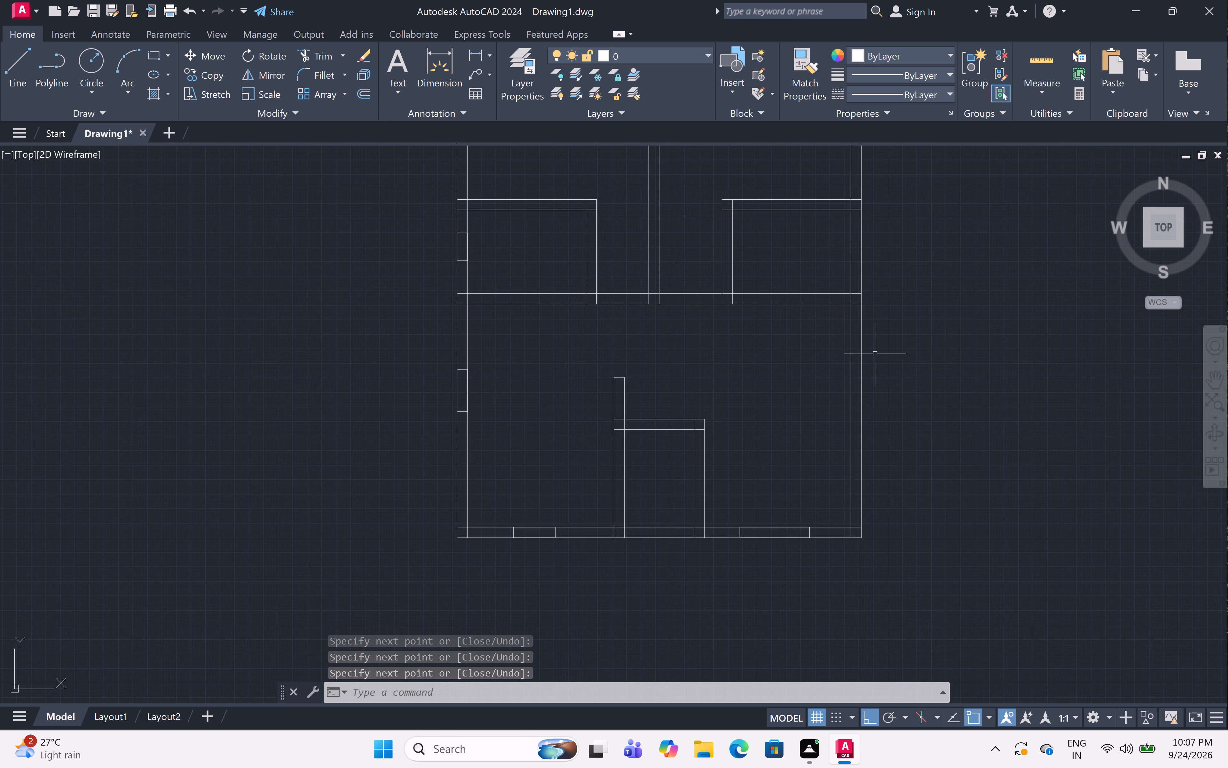
{"action": "scroll", "coordinate": [875, 354], "scroll_direction": "up", "scroll_amount": 1}
{"action": "type", "text": "l"}
{"action": "key", "text": "space"}
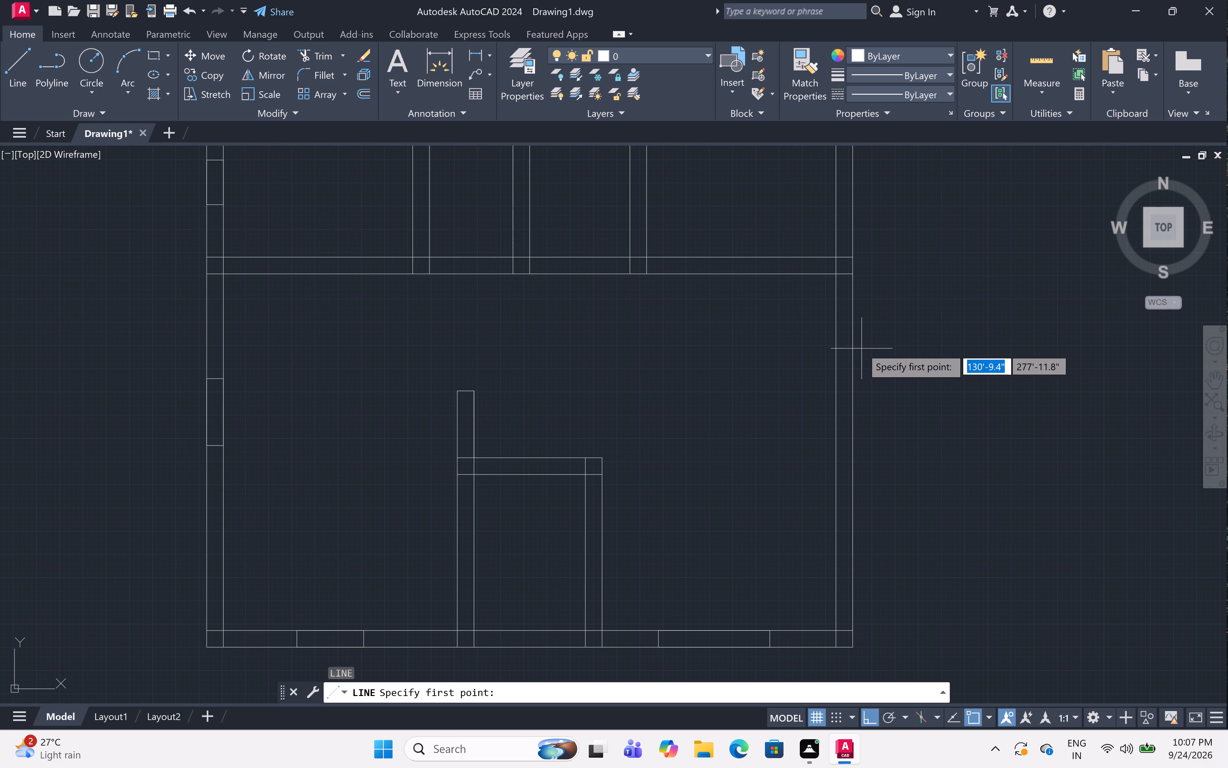
{"action": "left_click", "coordinate": [837, 378]}
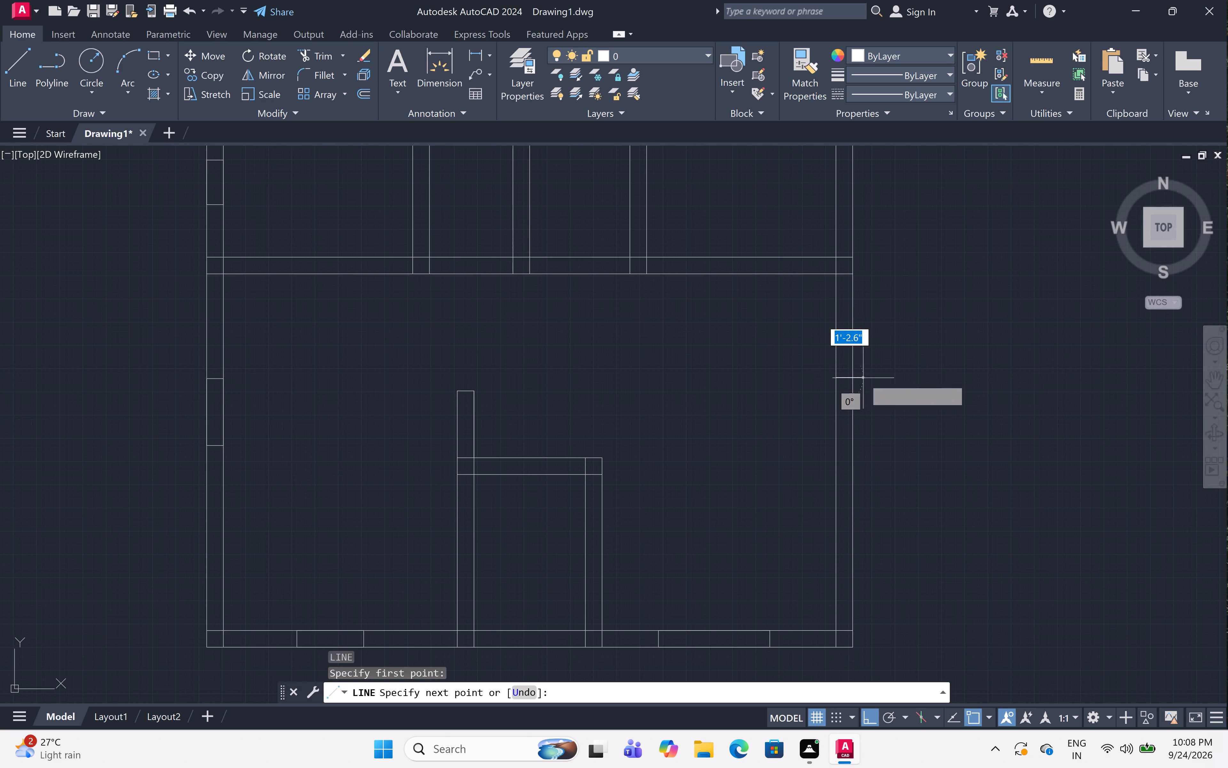
{"action": "left_click", "coordinate": [852, 379]}
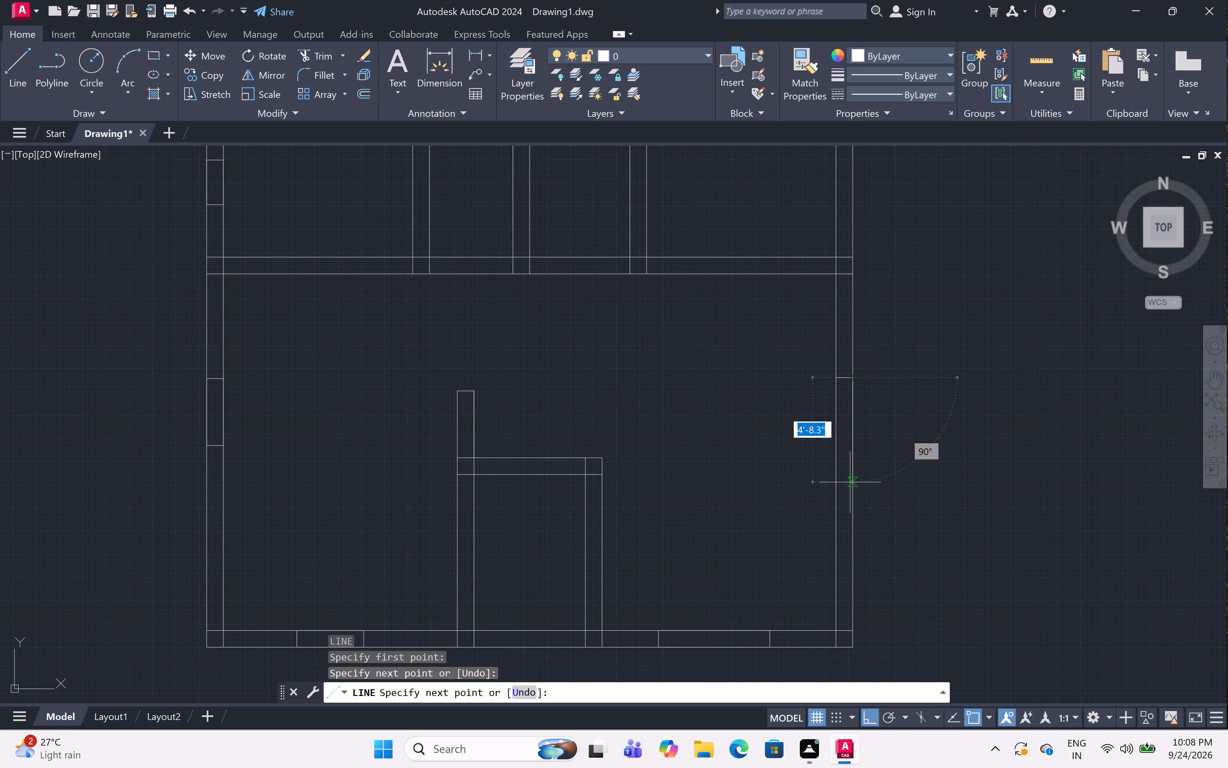
{"action": "key", "text": "3"}
{"action": "key", "text": "apostrophe"}
{"action": "key", "text": "space"}
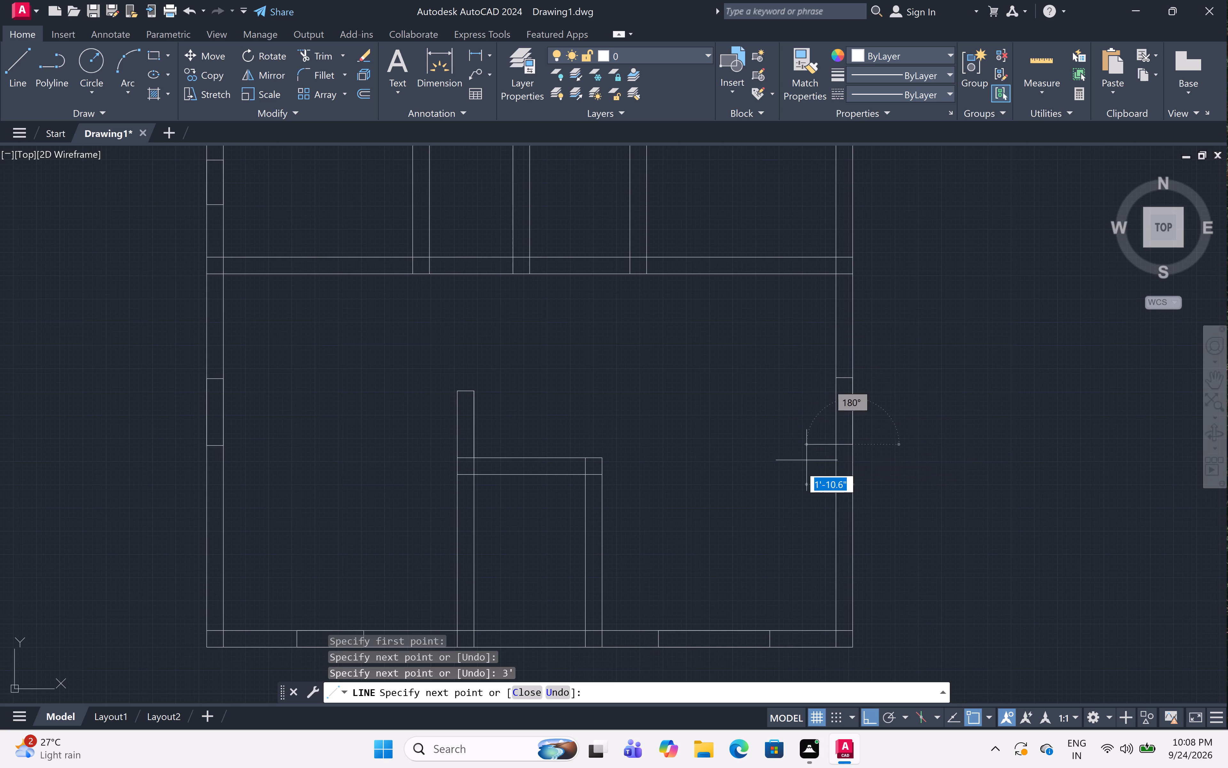
{"action": "left_click", "coordinate": [835, 447]}
{"action": "left_click", "coordinate": [836, 380]}
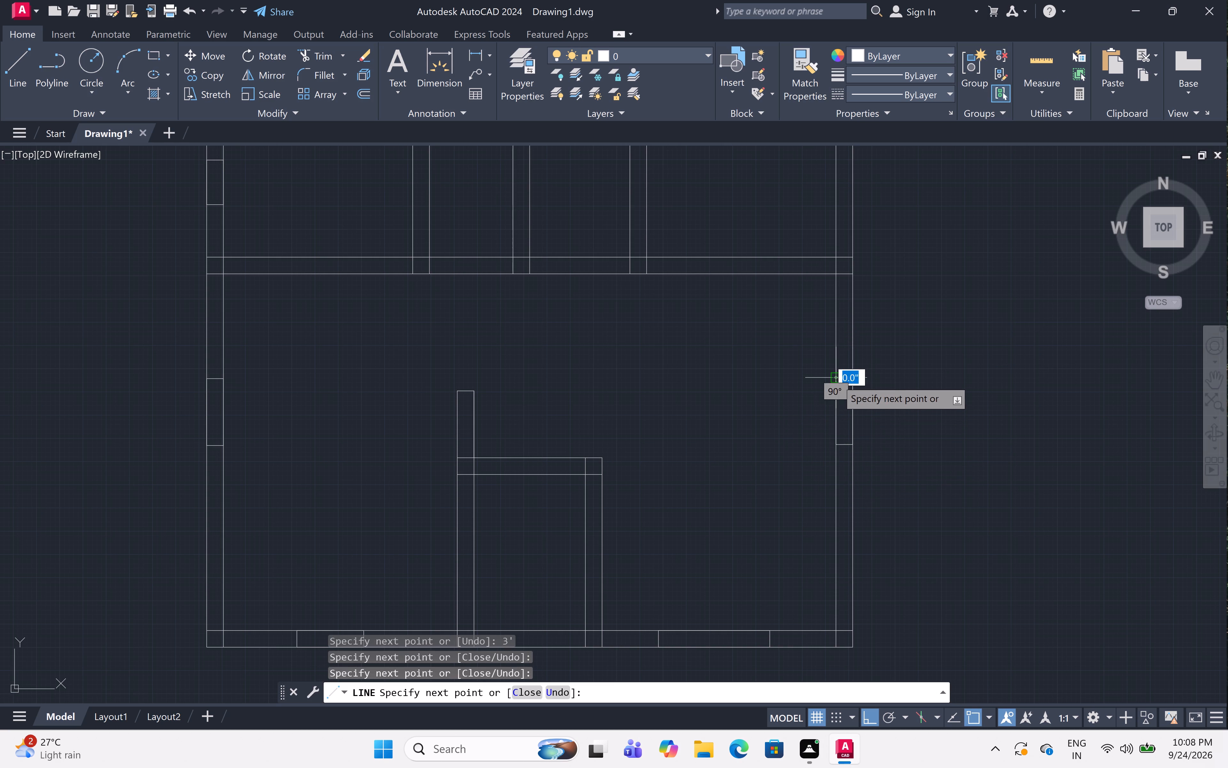
{"action": "key", "text": "Escape"}
Outline a 2' long opening across the right outer wall's thickness in the small room below the upper-right room.
{"action": "scroll", "coordinate": [937, 389], "scroll_direction": "down", "scroll_amount": 2}
{"action": "middle_click_drag", "start_coordinate": [963, 393], "coordinate": [909, 471]}
{"action": "scroll", "coordinate": [854, 364], "scroll_direction": "up", "scroll_amount": 1}
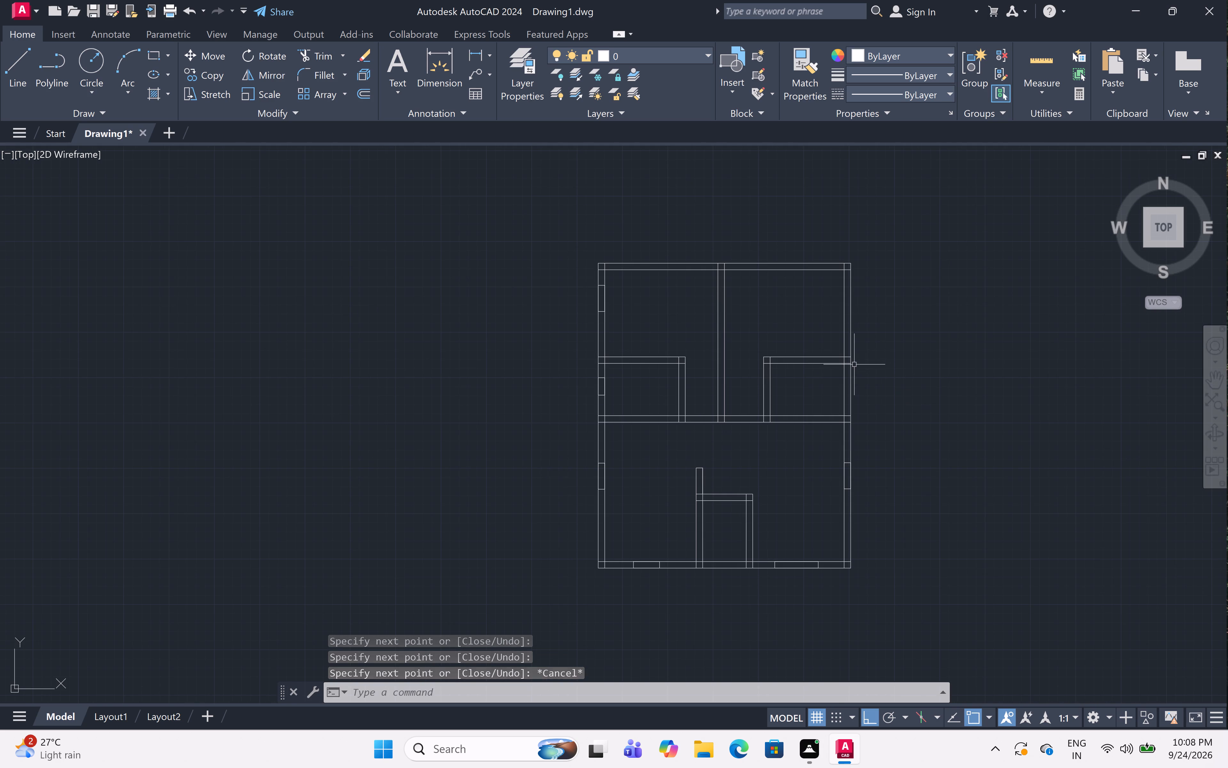
{"action": "scroll", "coordinate": [854, 364], "scroll_direction": "up", "scroll_amount": 2}
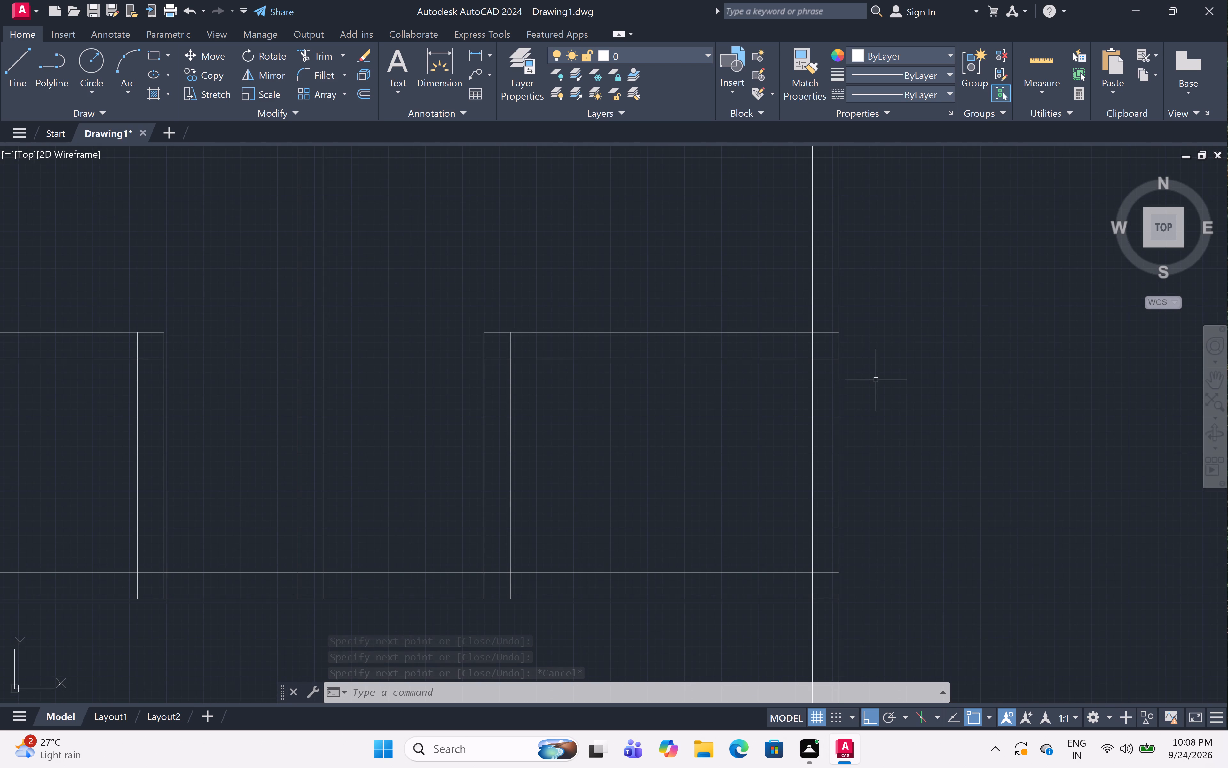
{"action": "type", "text": "l"}
{"action": "key", "text": "space"}
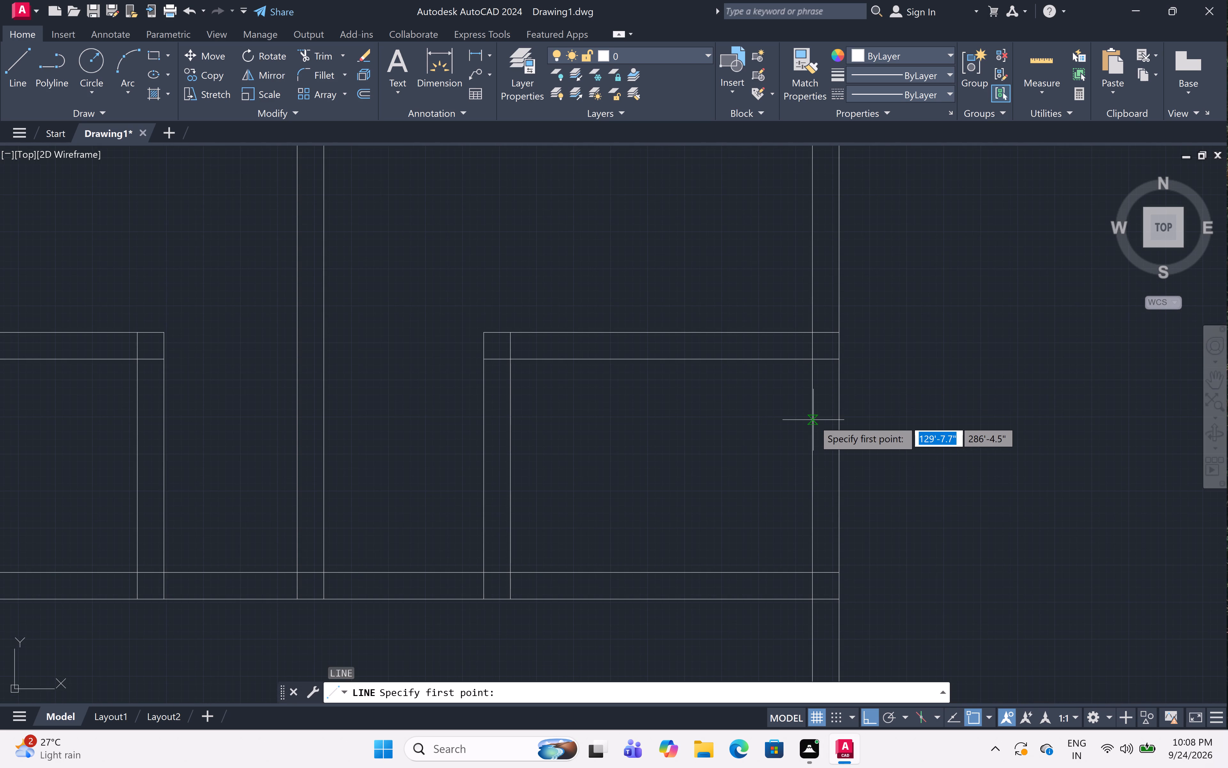
{"action": "left_click", "coordinate": [811, 431]}
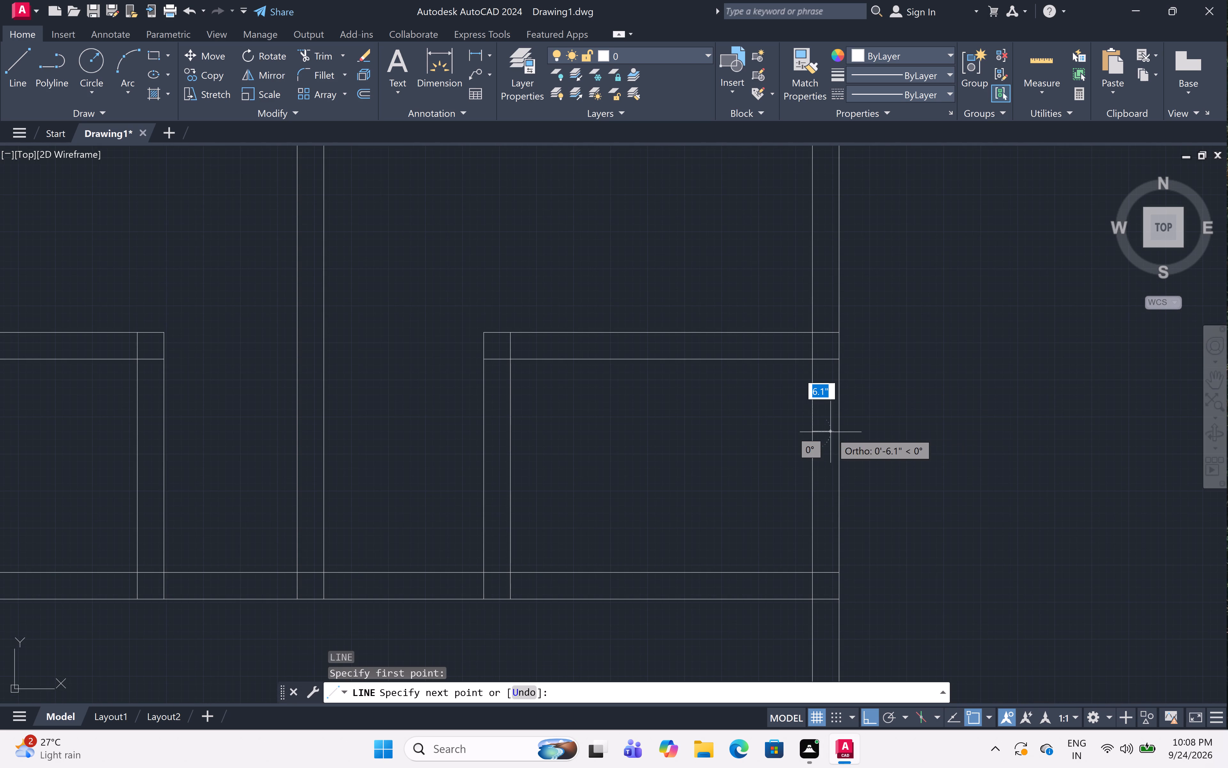
{"action": "left_click", "coordinate": [837, 431]}
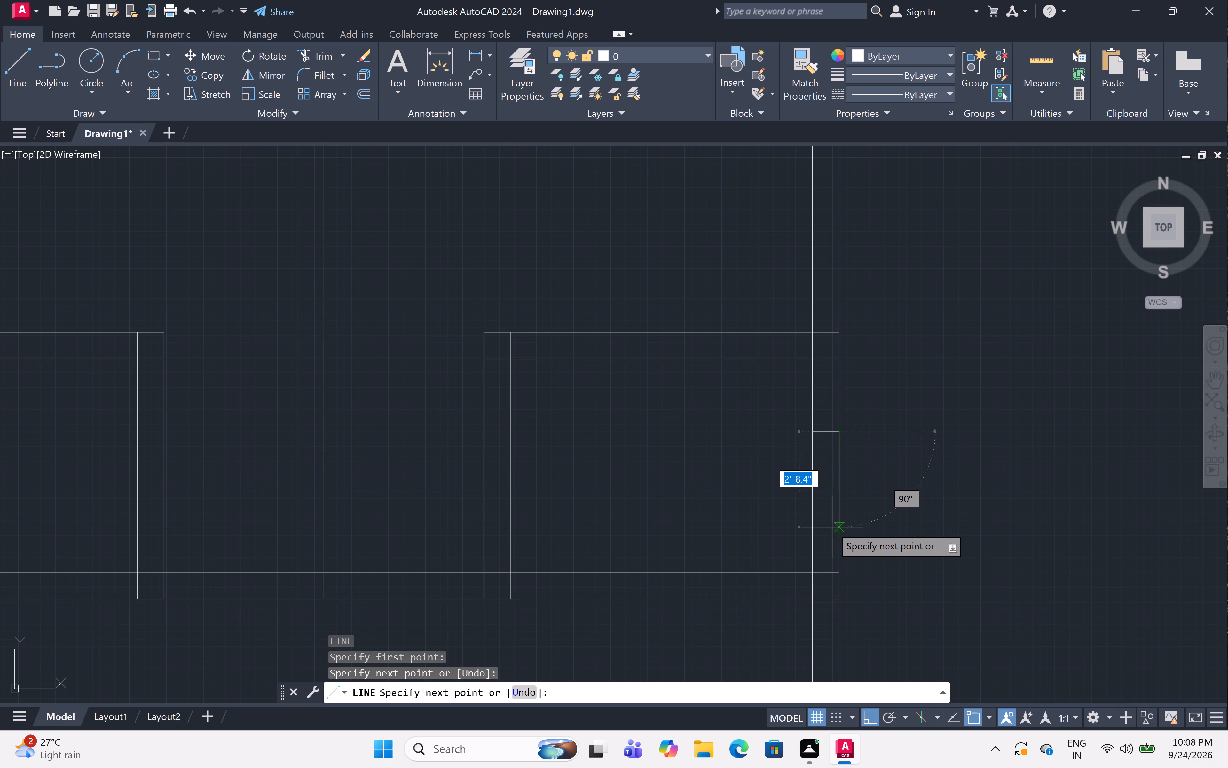
{"action": "key", "text": "2"}
{"action": "key", "text": "apostrophe"}
{"action": "key", "text": "space"}
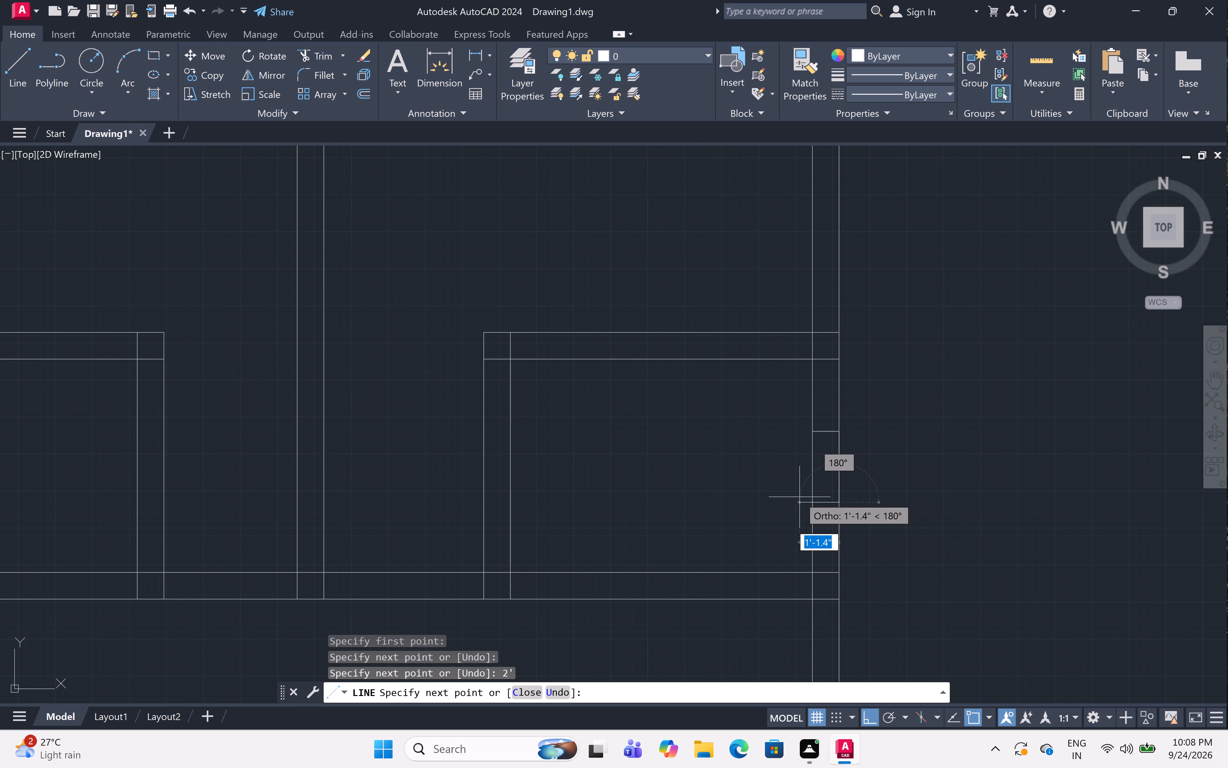
{"action": "left_click_drag", "start_coordinate": [814, 500], "coordinate": [814, 496]}
{"action": "left_click", "coordinate": [814, 428]}
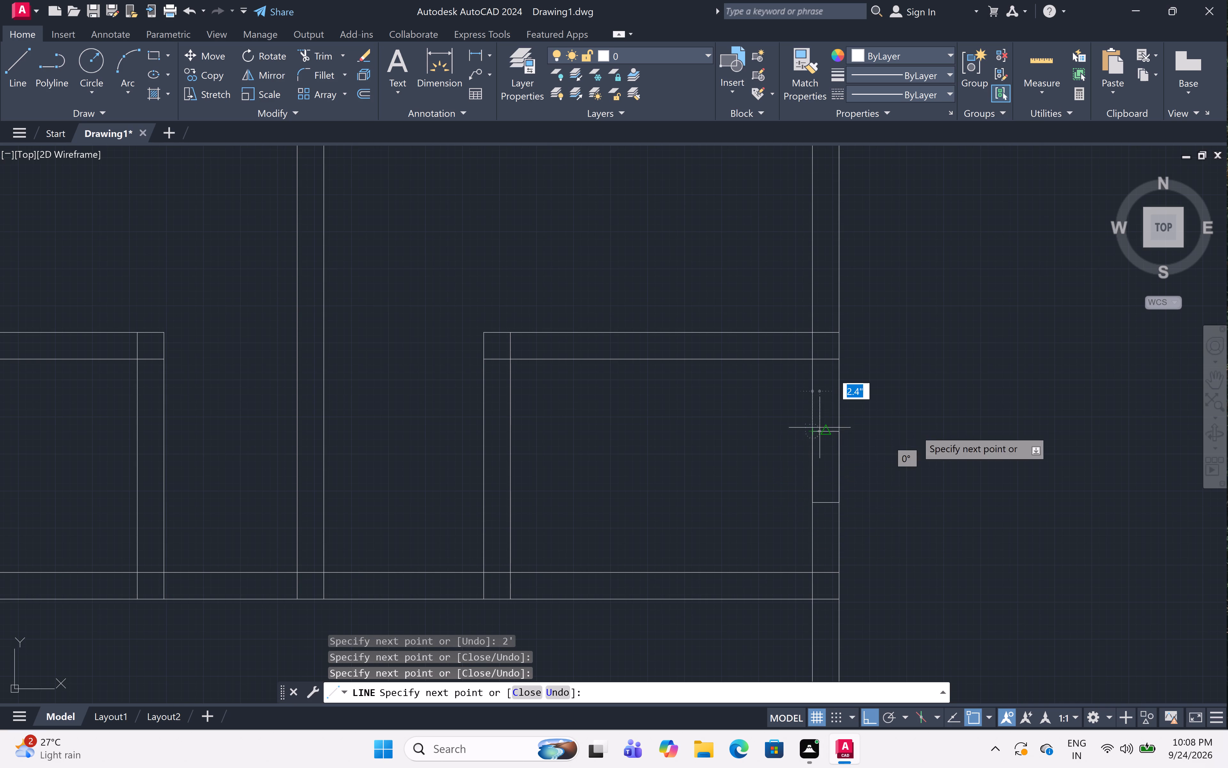
{"action": "key", "text": "Escape"}
Outline a 3' long opening across the right outer wall's thickness in the upper-right room.
{"action": "scroll", "coordinate": [922, 427], "scroll_direction": "down", "scroll_amount": 2}
{"action": "middle_click_drag", "start_coordinate": [1035, 403], "coordinate": [959, 449]}
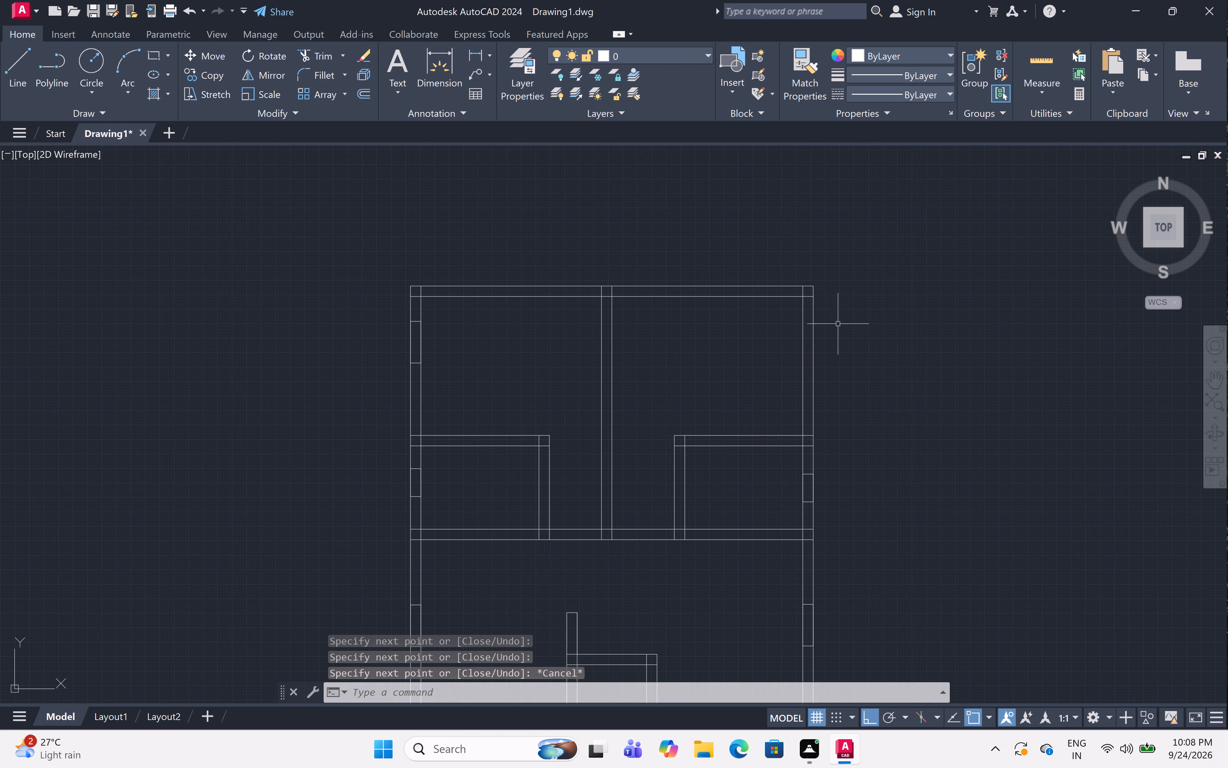
{"action": "scroll", "coordinate": [792, 313], "scroll_direction": "up", "scroll_amount": 2}
{"action": "type", "text": "l"}
{"action": "key", "text": "space"}
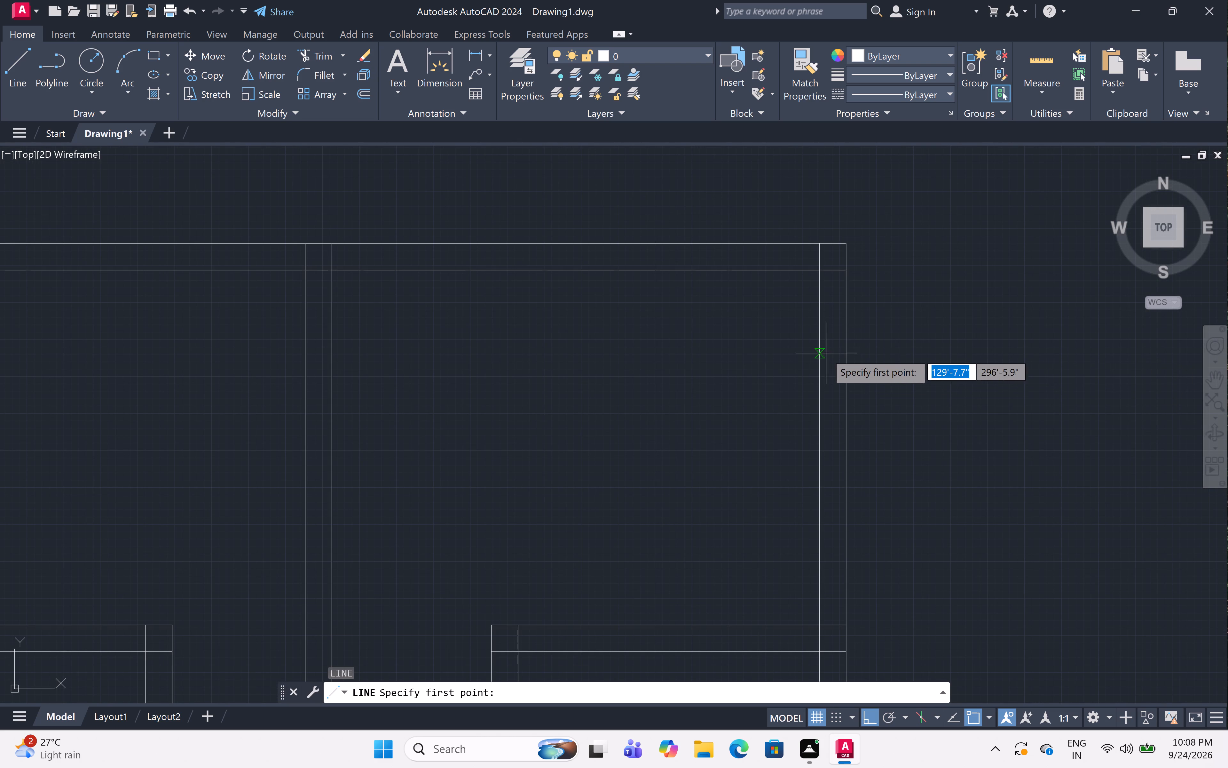
{"action": "left_click", "coordinate": [818, 350]}
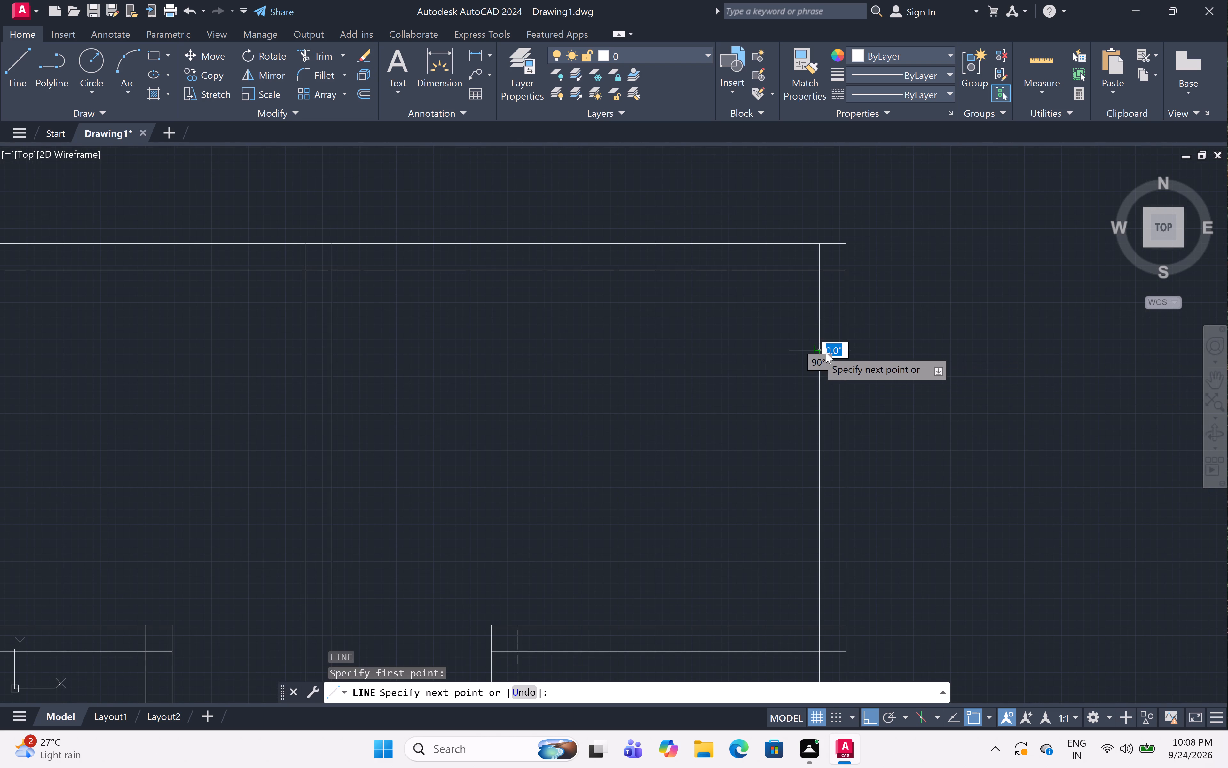
{"action": "left_click", "coordinate": [848, 354]}
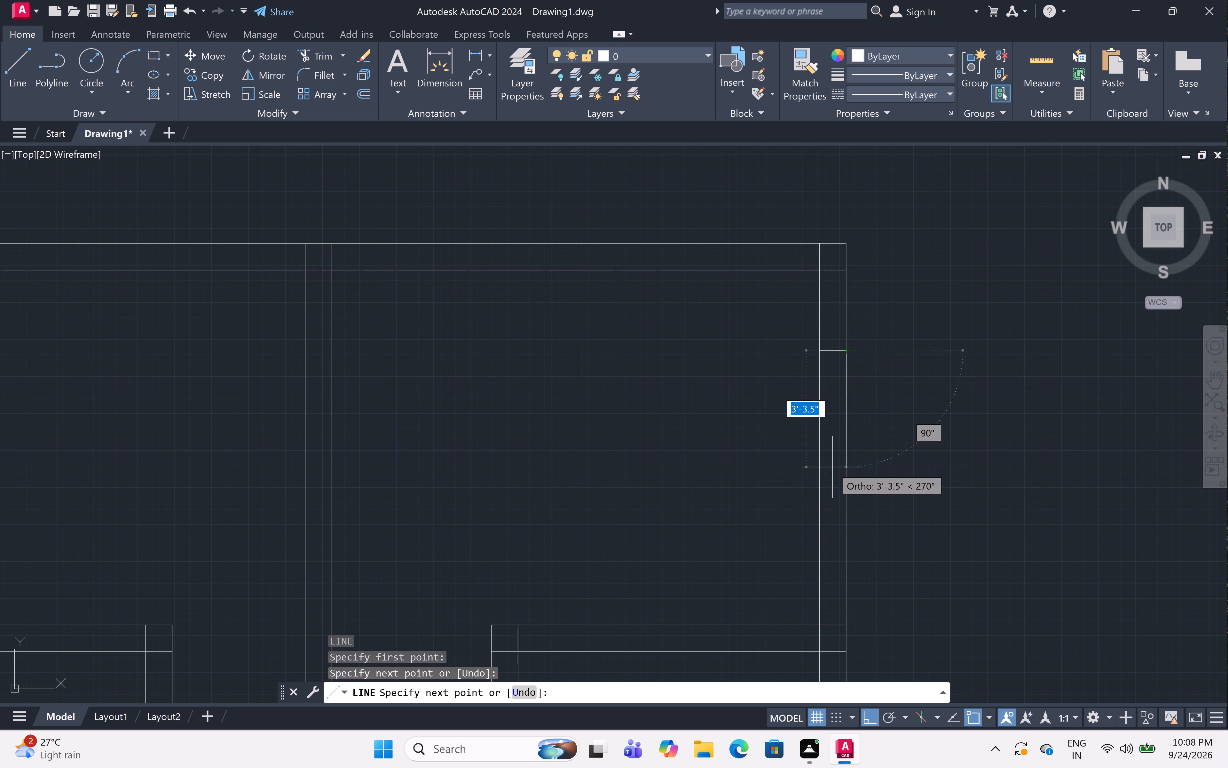
{"action": "key", "text": "3"}
{"action": "key", "text": "apostrophe"}
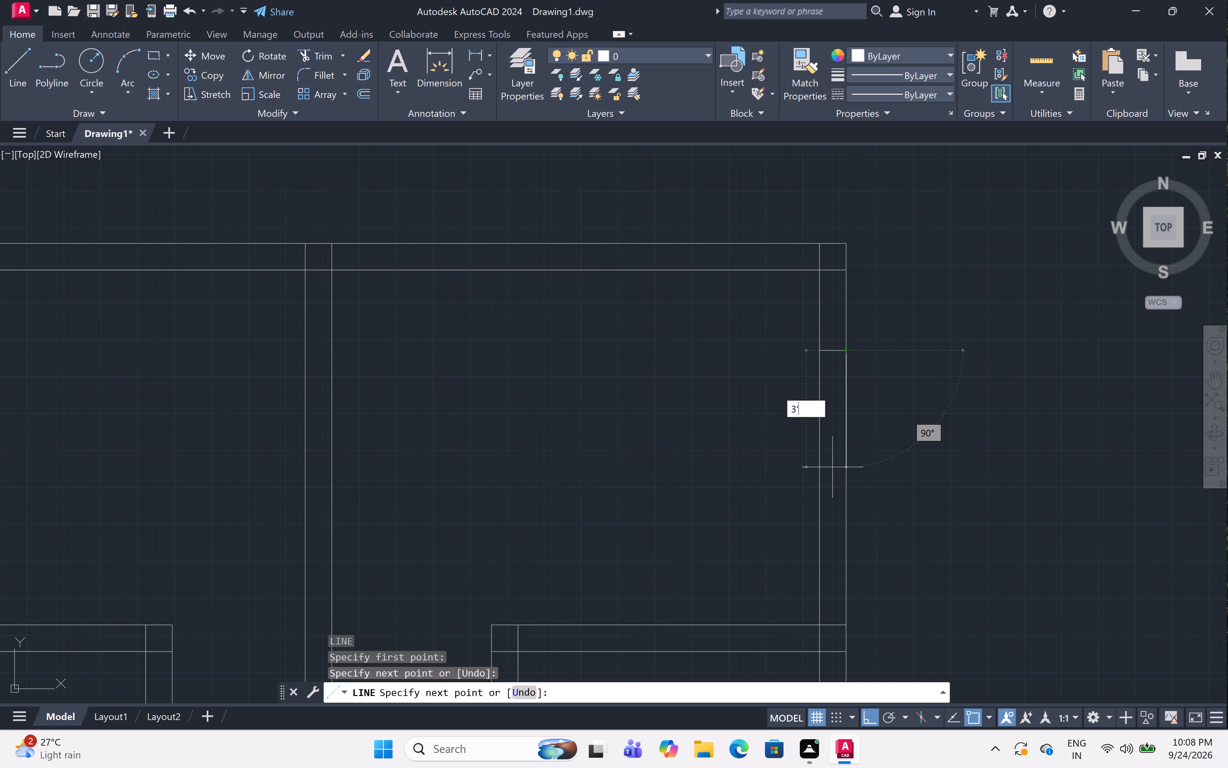
{"action": "key", "text": "space"}
{"action": "left_click_drag", "start_coordinate": [817, 458], "coordinate": [819, 452]}
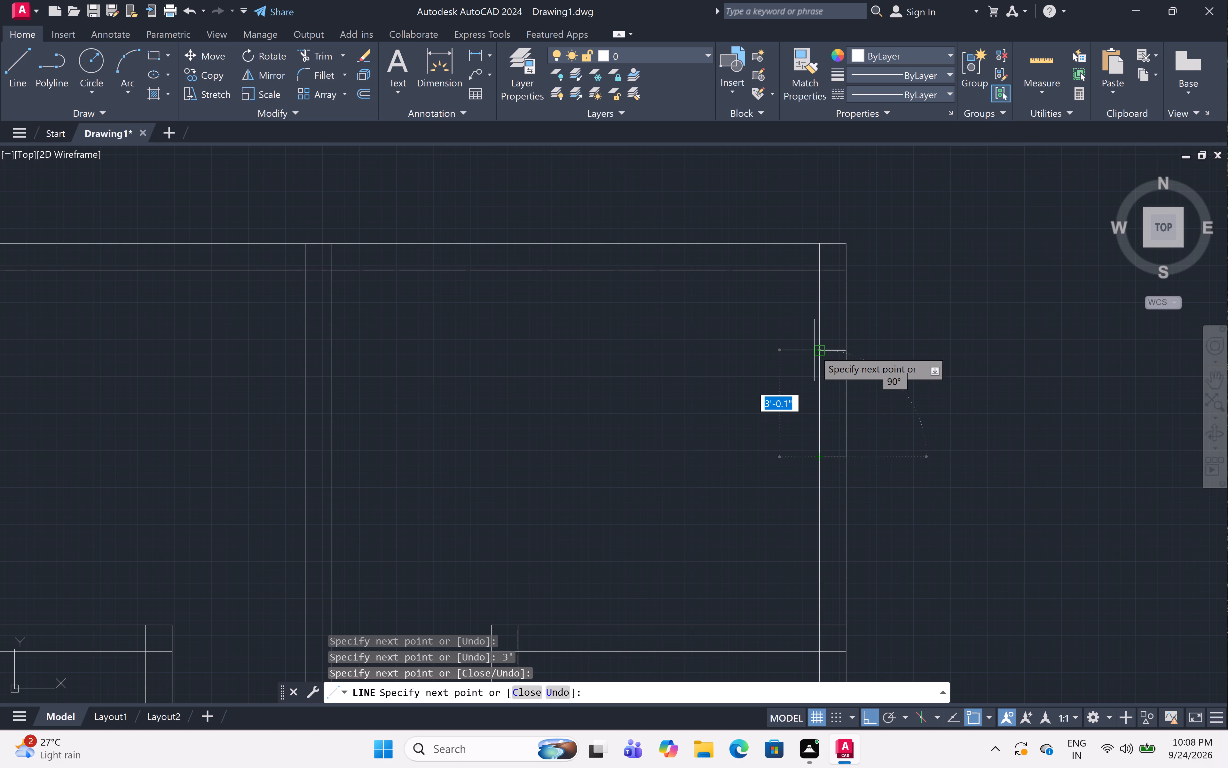
{"action": "left_click", "coordinate": [818, 350]}
{"action": "key", "text": "Escape"}
Draw a lengthwise centre line between the end-line midpoints of the 3' opening in the upper-left room's outer wall.
{"action": "scroll", "coordinate": [953, 342], "scroll_direction": "down", "scroll_amount": 2}
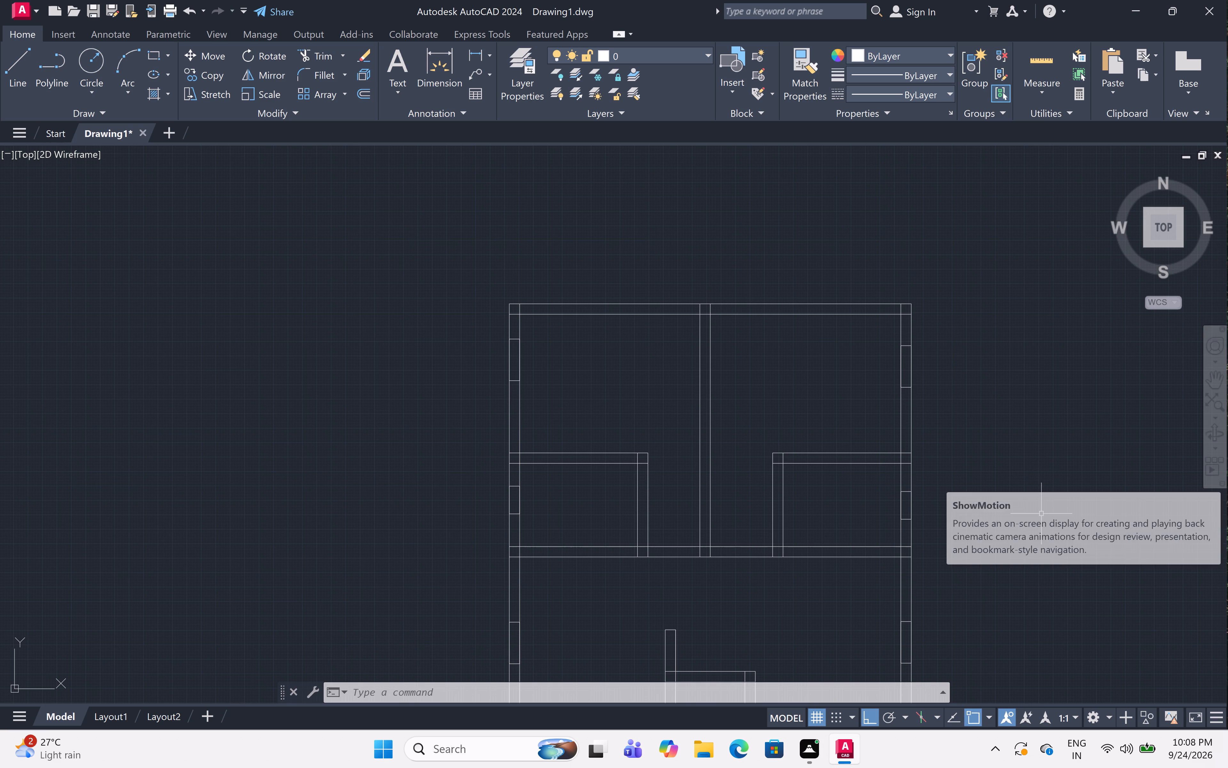
{"action": "scroll", "coordinate": [963, 452], "scroll_direction": "down", "scroll_amount": 2}
{"action": "middle_click_drag", "start_coordinate": [982, 533], "coordinate": [952, 484]}
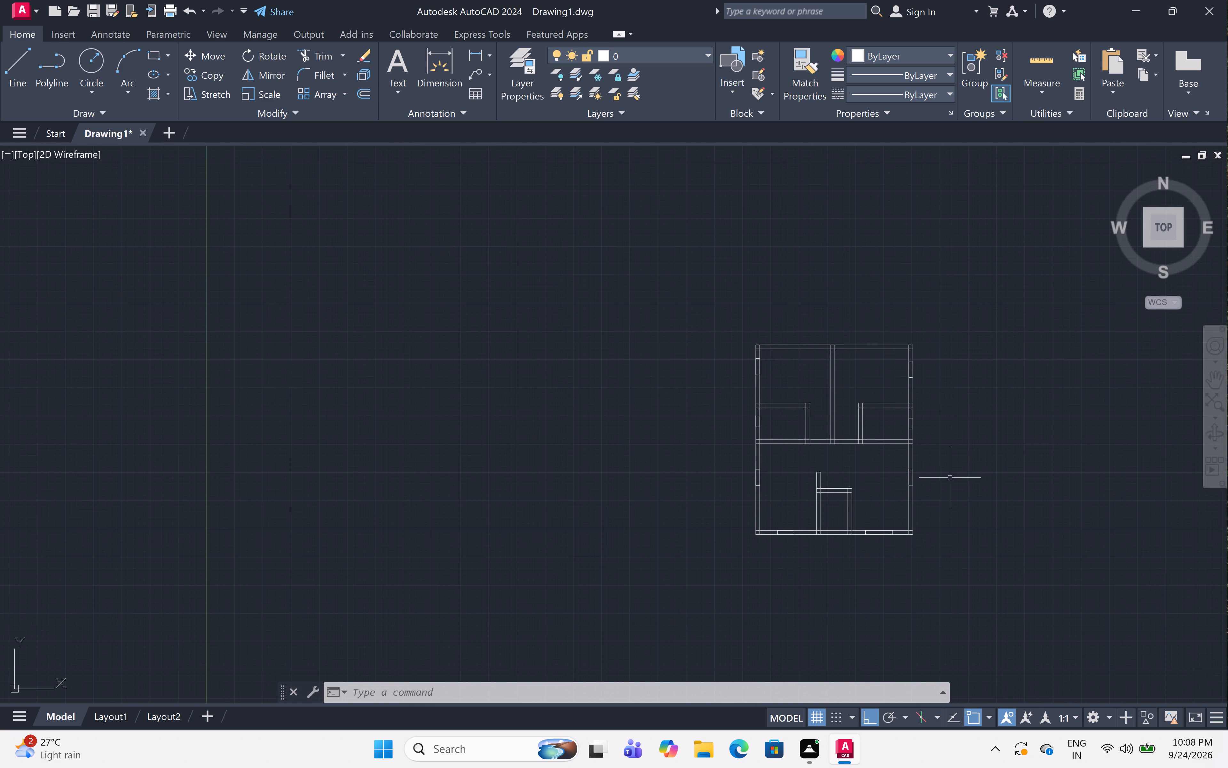
{"action": "scroll", "coordinate": [980, 470], "scroll_direction": "up", "scroll_amount": 2}
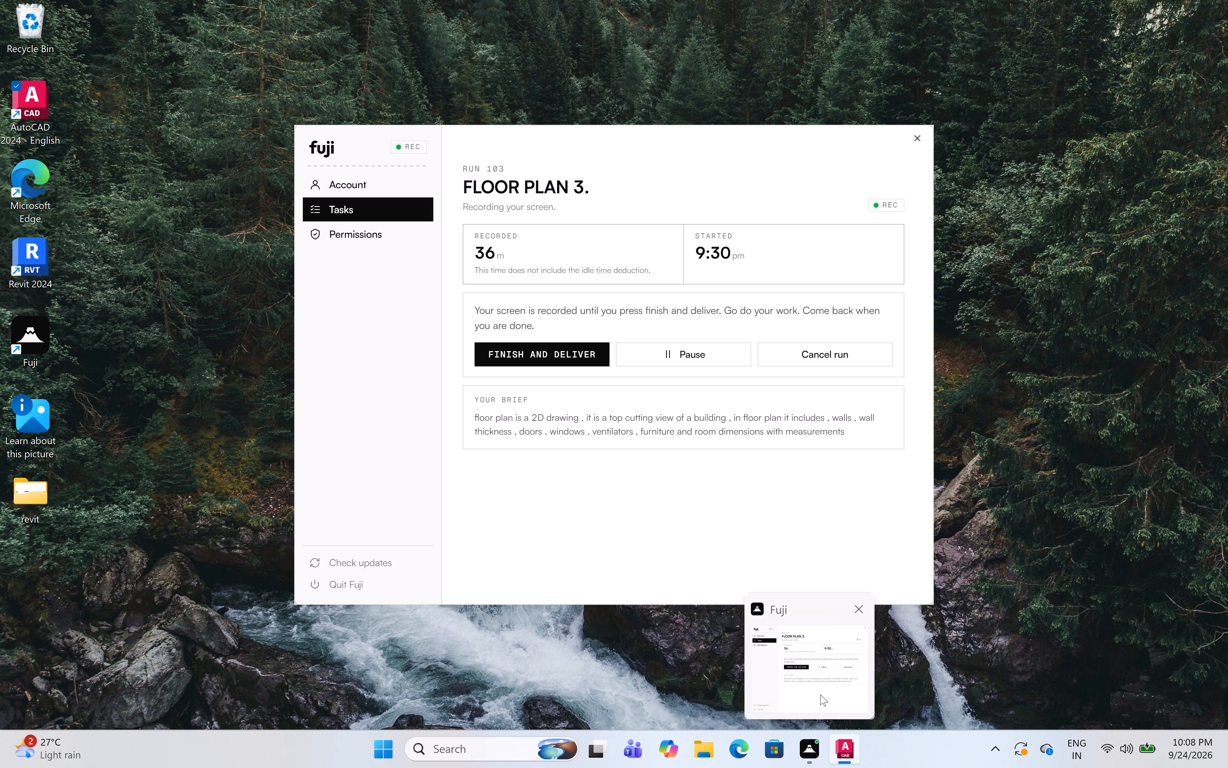
{"action": "scroll", "coordinate": [896, 577], "scroll_direction": "down", "scroll_amount": 1}
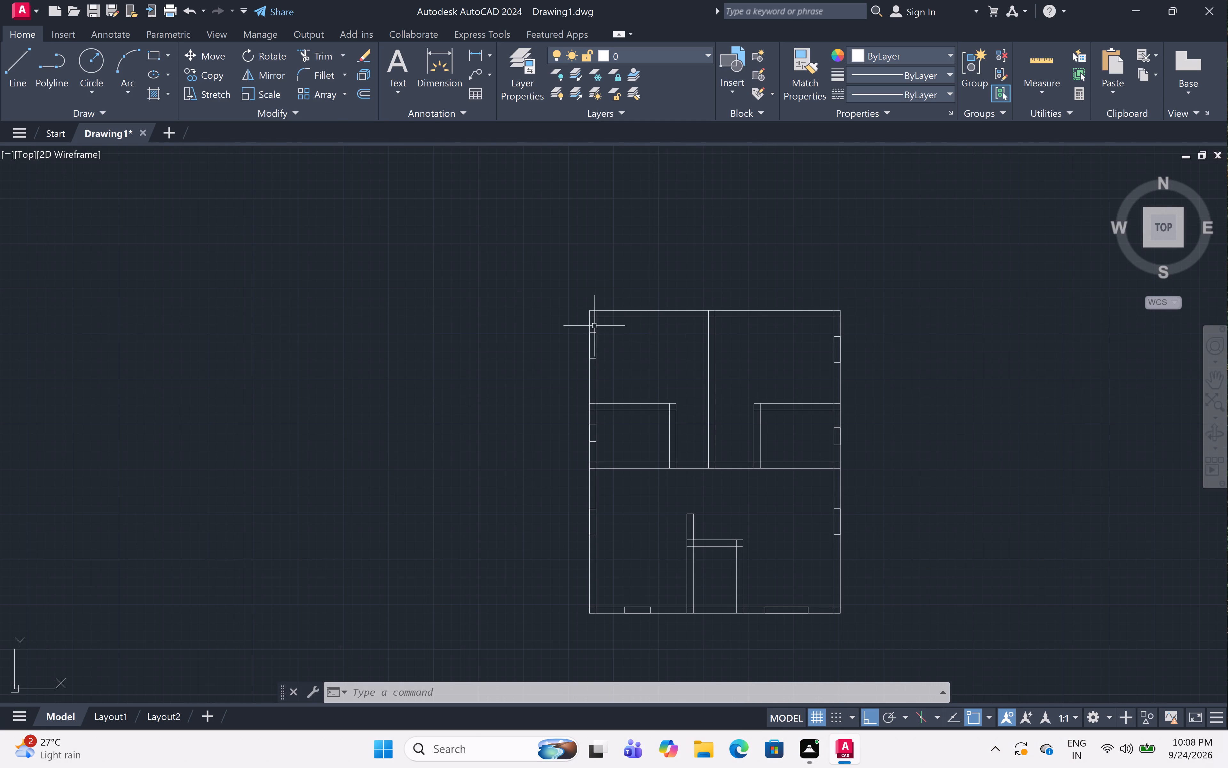
{"action": "scroll", "coordinate": [593, 323], "scroll_direction": "up", "scroll_amount": 3}
{"action": "type", "text": "l"}
{"action": "key", "text": "space"}
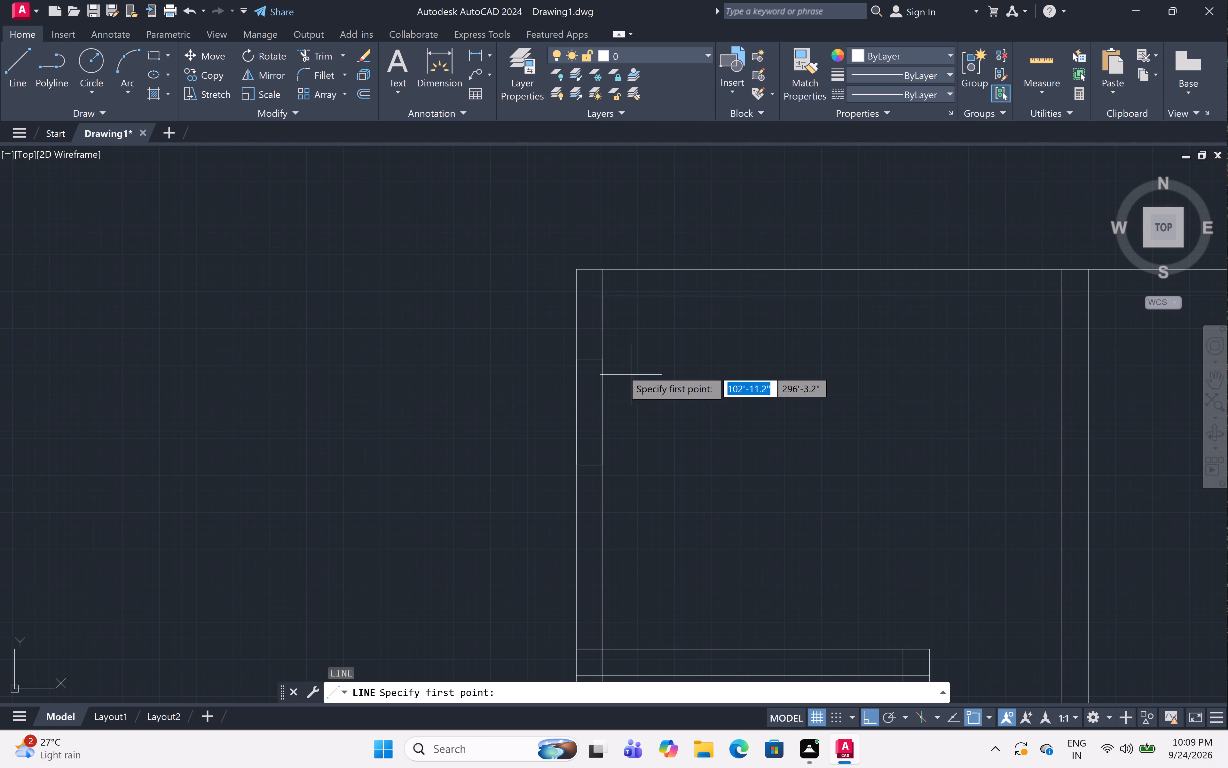
{"action": "left_click", "coordinate": [588, 361]}
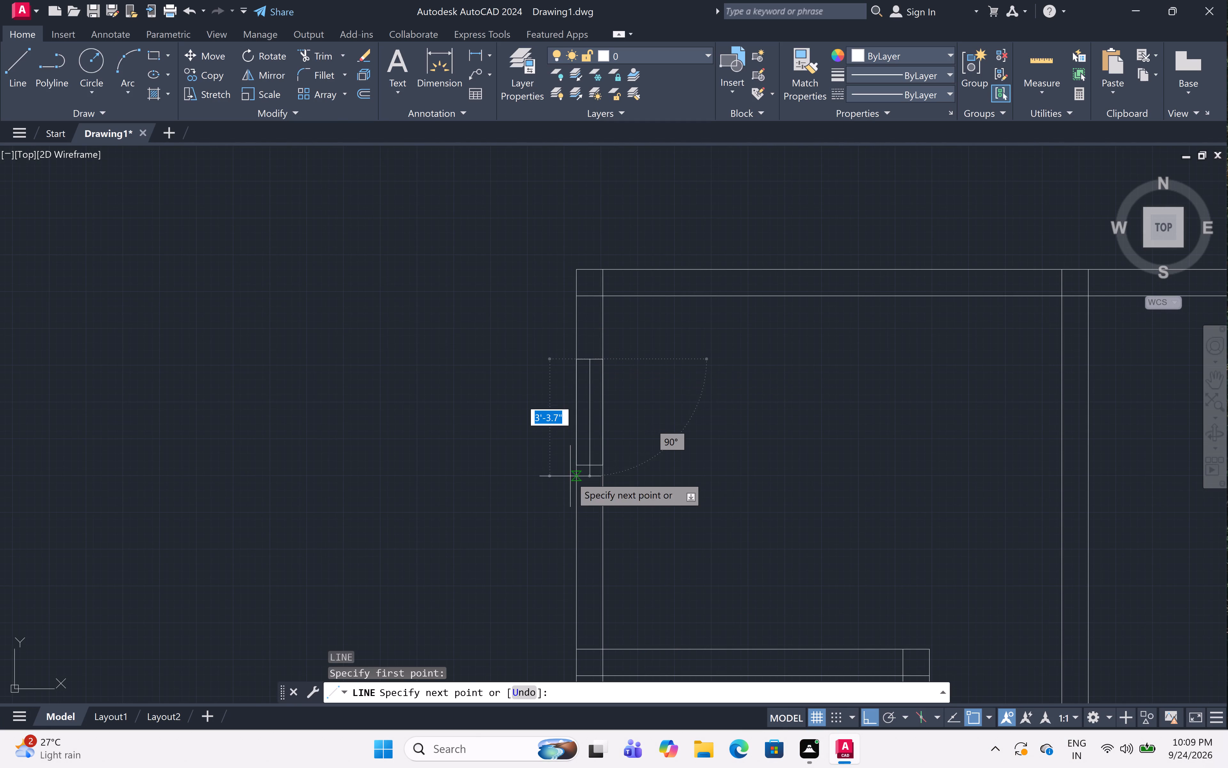
{"action": "left_click", "coordinate": [593, 464]}
{"action": "key", "text": "space"}
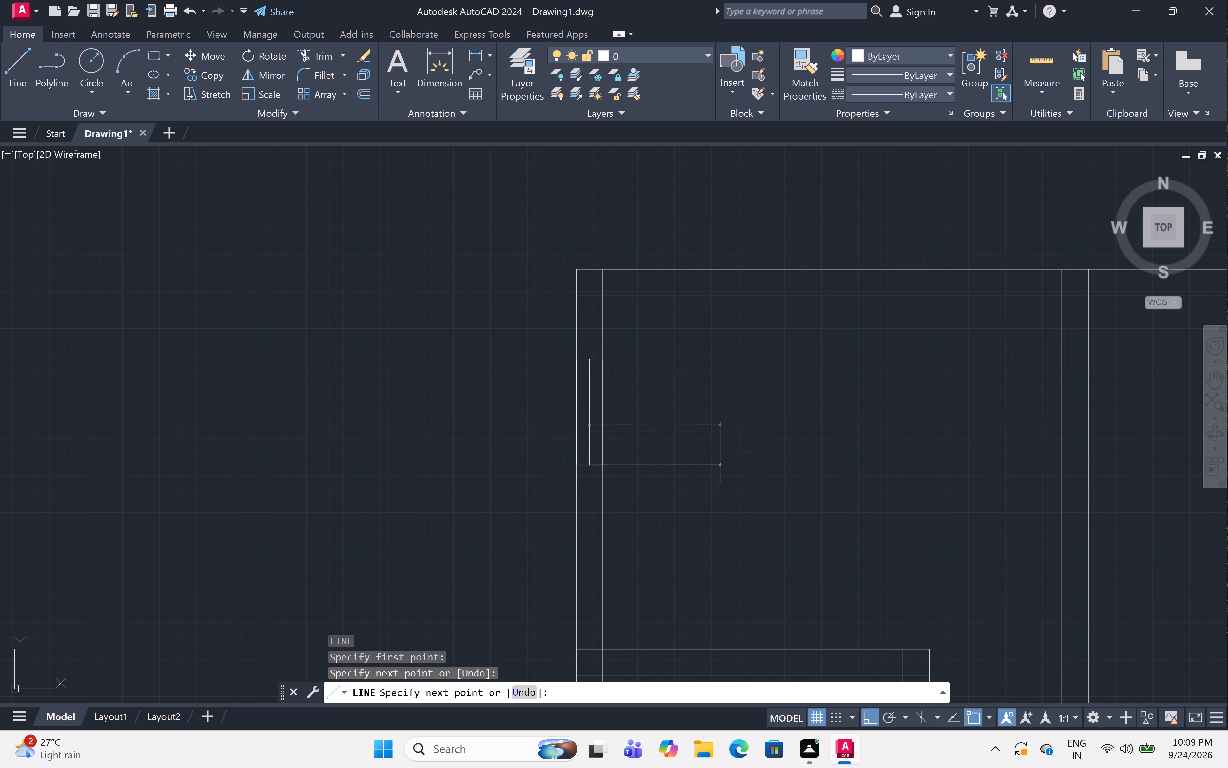
{"action": "scroll", "coordinate": [744, 419], "scroll_direction": "down", "scroll_amount": 3}
{"action": "scroll", "coordinate": [709, 517], "scroll_direction": "up", "scroll_amount": 4}
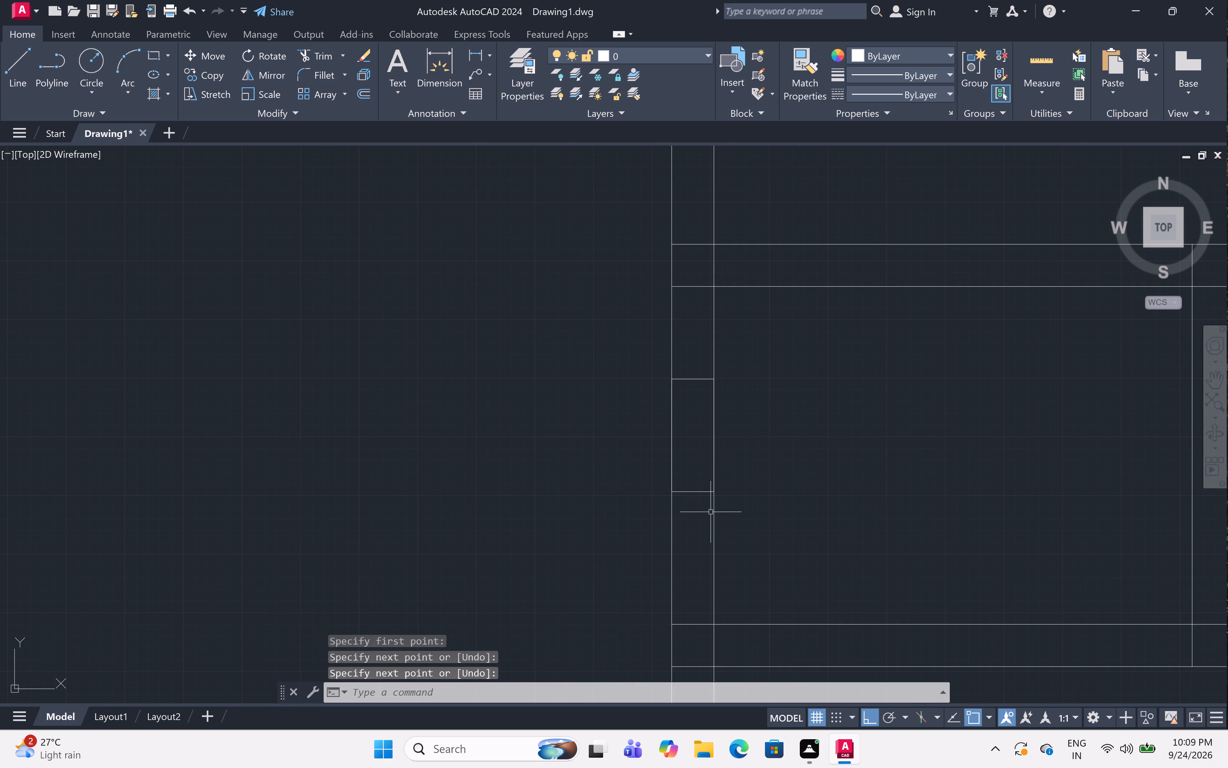
Draw a lengthwise centre line between the end-line midpoints of the 2' opening in the small left room's outer wall.
{"action": "key", "text": "l"}
{"action": "key", "text": "space"}
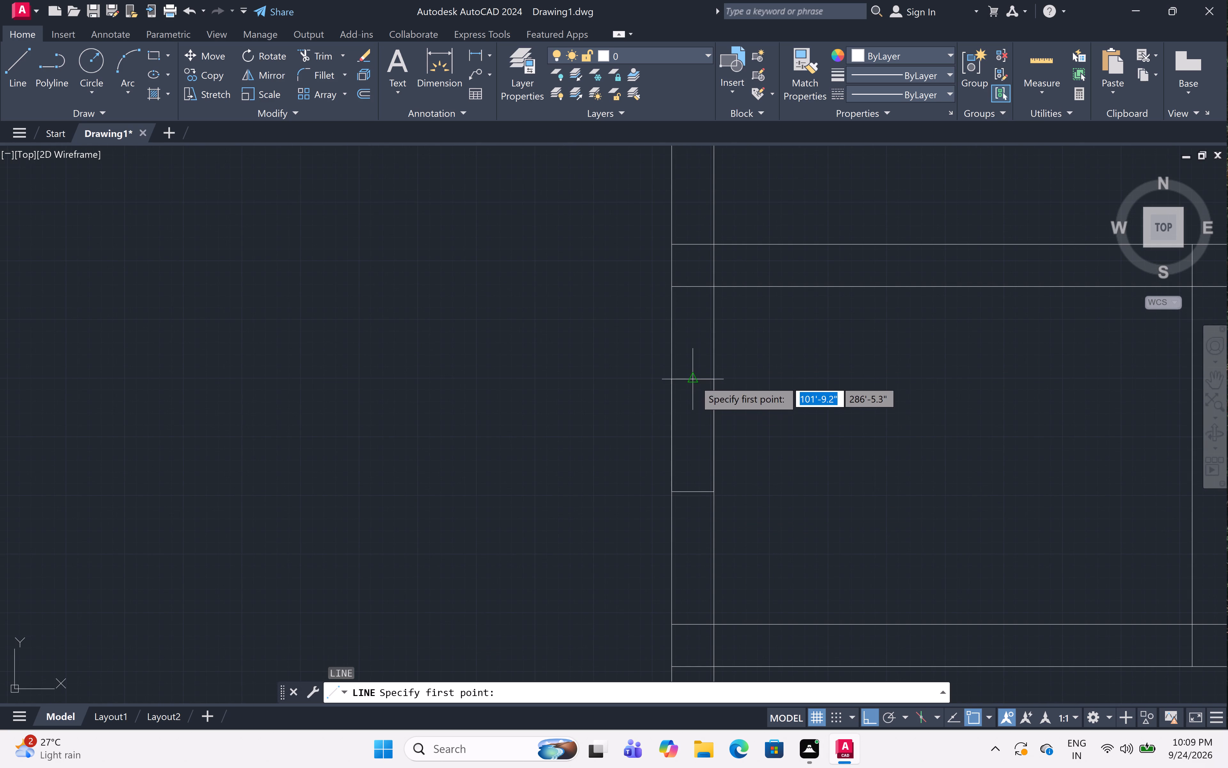
{"action": "left_click", "coordinate": [694, 380]}
{"action": "left_click", "coordinate": [696, 493]}
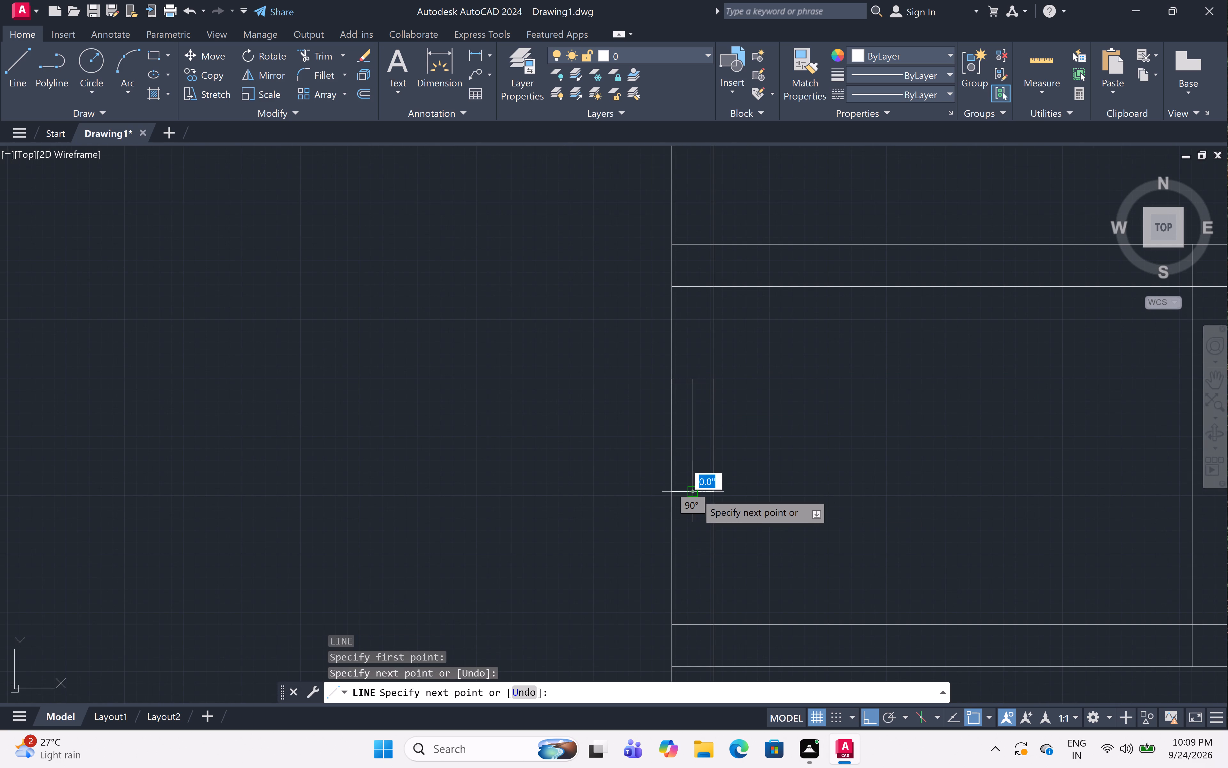
{"action": "key", "text": "space"}
Draw a 3' lengthwise centre line through the opening in the left outer wall of the lower space, between its end-line midpoints.
{"action": "scroll", "coordinate": [751, 456], "scroll_direction": "down", "scroll_amount": 4}
{"action": "scroll", "coordinate": [745, 557], "scroll_direction": "up", "scroll_amount": 3}
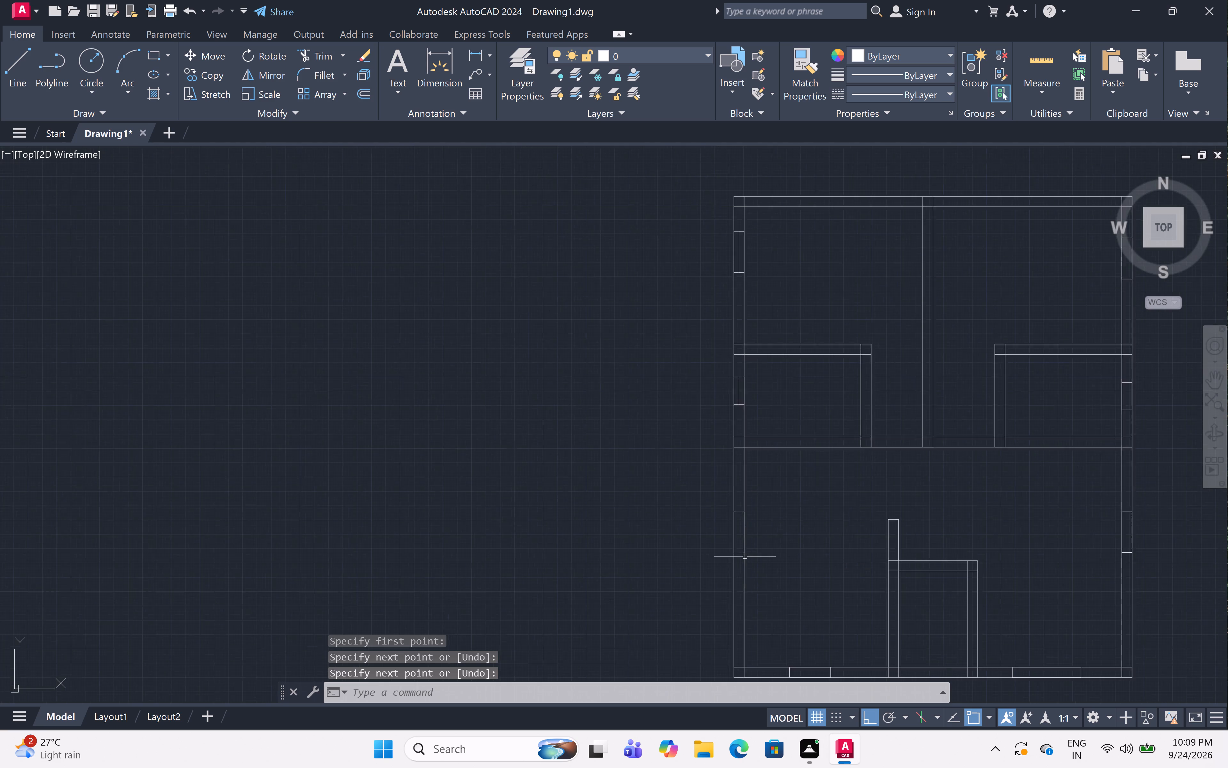
{"action": "key", "text": "space"}
{"action": "left_click", "coordinate": [731, 443]}
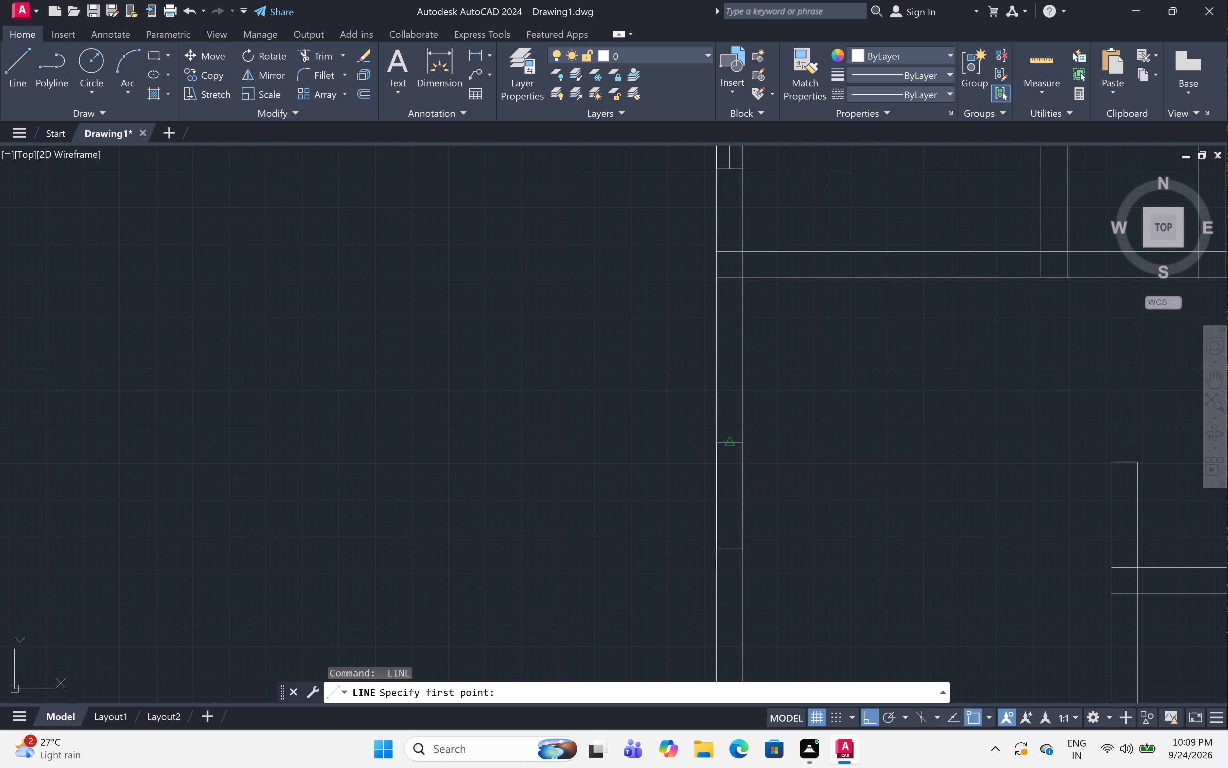
{"action": "left_click", "coordinate": [732, 547]}
{"action": "key", "text": "space"}
Draw a lengthwise centre line between the end-line midpoints of the 3' opening in the bottom outer wall.
{"action": "scroll", "coordinate": [786, 519], "scroll_direction": "down", "scroll_amount": 3}
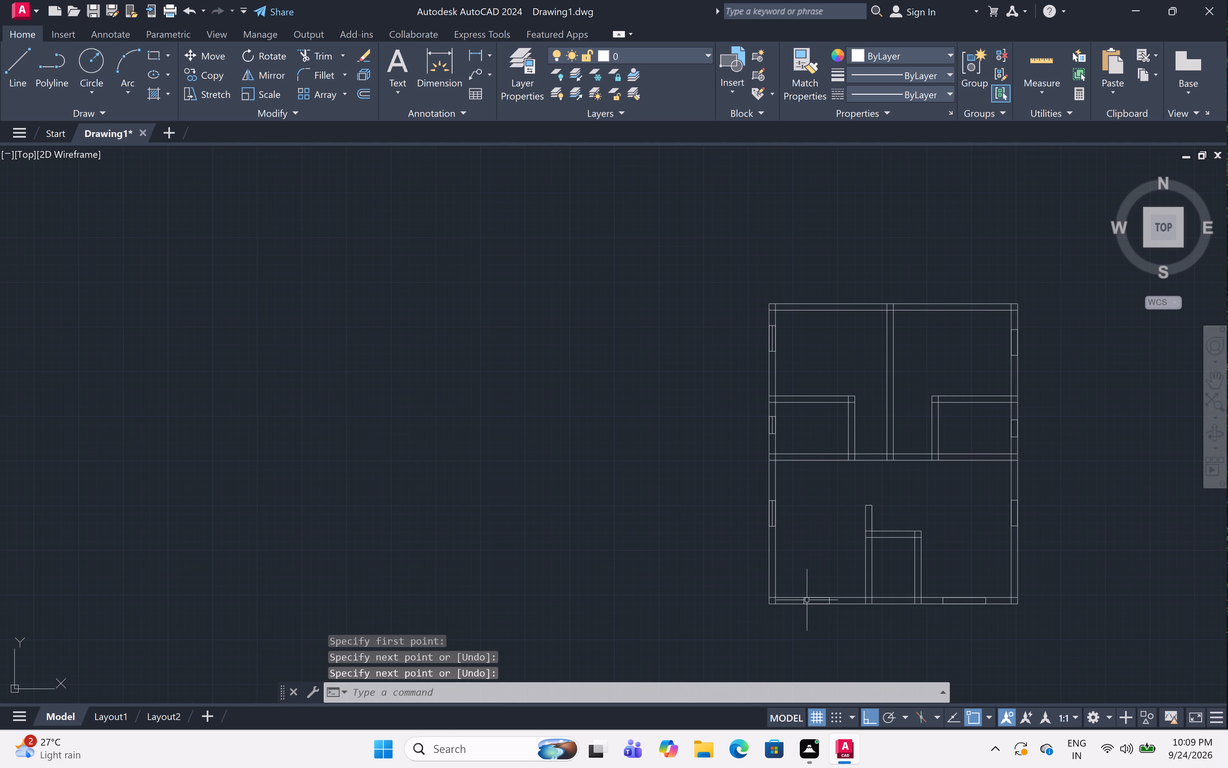
{"action": "scroll", "coordinate": [823, 593], "scroll_direction": "up", "scroll_amount": 4}
{"action": "scroll", "coordinate": [827, 579], "scroll_direction": "down", "scroll_amount": 2}
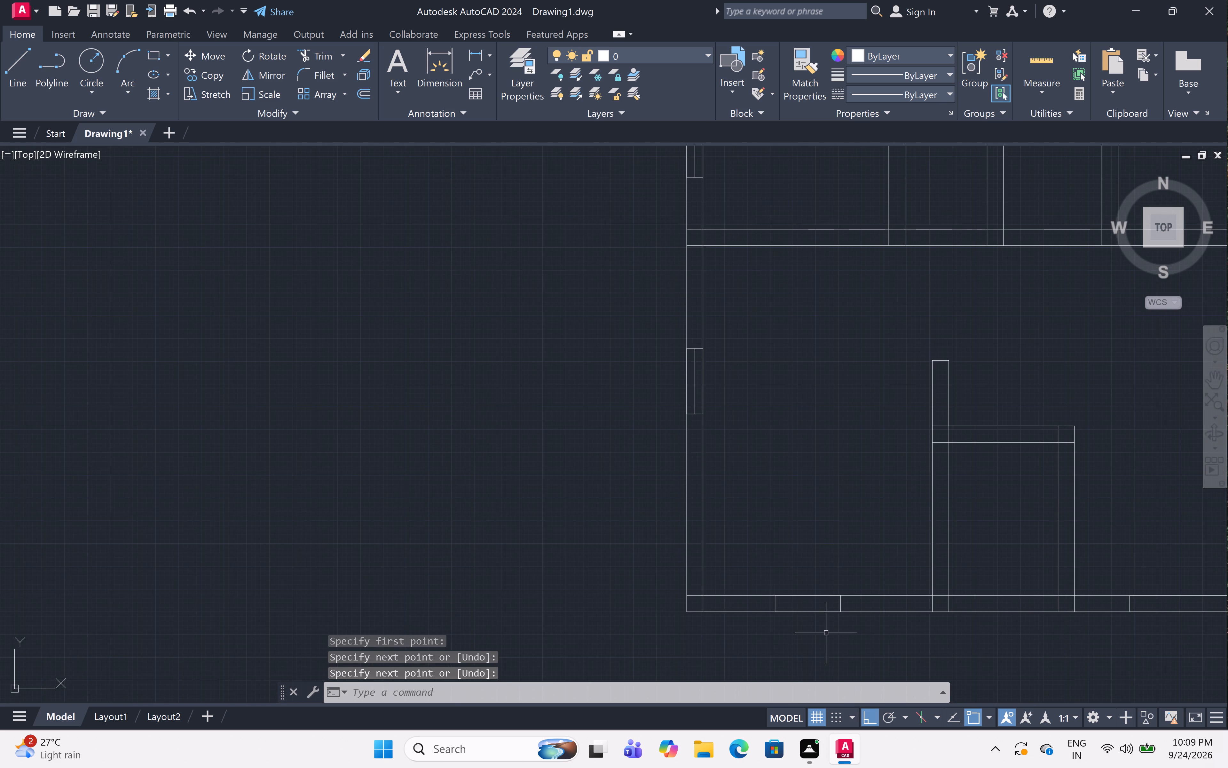
{"action": "scroll", "coordinate": [826, 634], "scroll_direction": "up", "scroll_amount": 2}
{"action": "key", "text": "space"}
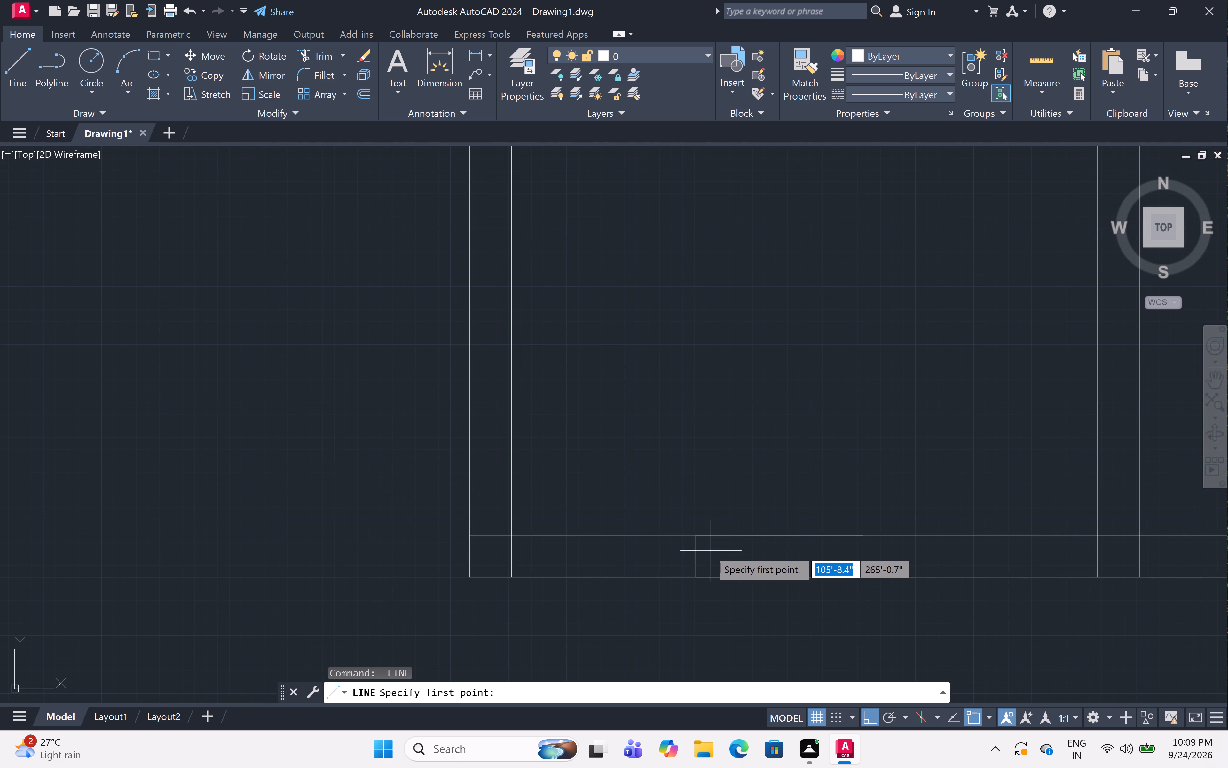
{"action": "left_click", "coordinate": [697, 556]}
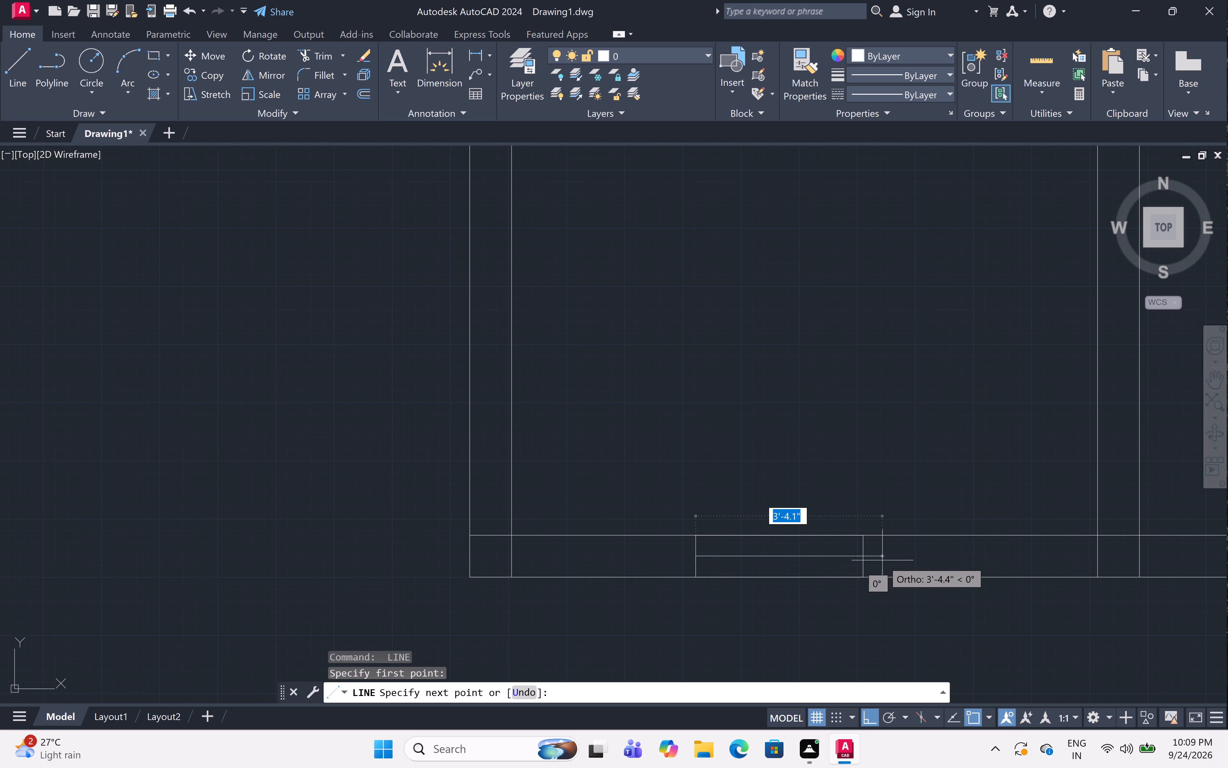
{"action": "left_click", "coordinate": [861, 556]}
{"action": "key", "text": "space"}
Draw a lengthwise centre line between the end-line midpoints of the 5' opening in the bottom outer wall.
{"action": "scroll", "coordinate": [909, 521], "scroll_direction": "down", "scroll_amount": 2}
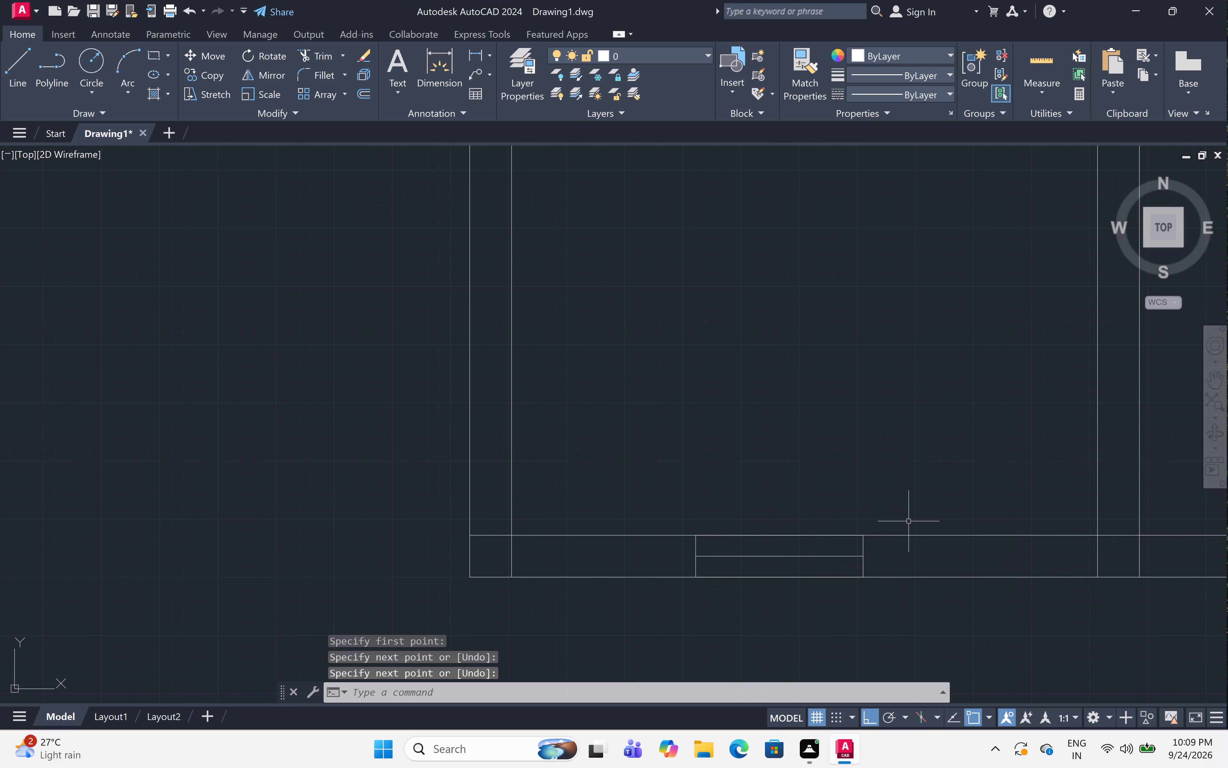
{"action": "scroll", "coordinate": [909, 521], "scroll_direction": "down", "scroll_amount": 1}
{"action": "middle_click_drag", "start_coordinate": [1032, 558], "coordinate": [791, 558]}
{"action": "scroll", "coordinate": [887, 528], "scroll_direction": "up", "scroll_amount": 3}
{"action": "key", "text": "space"}
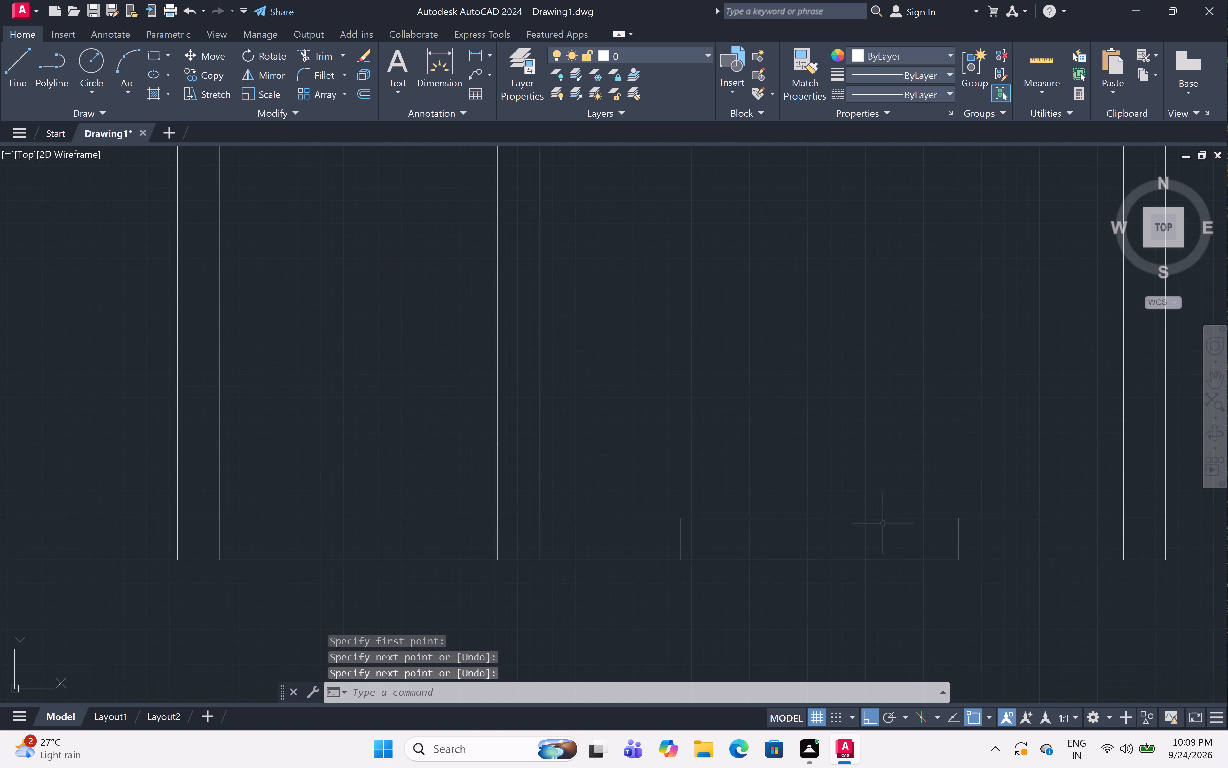
{"action": "left_click", "coordinate": [684, 536]}
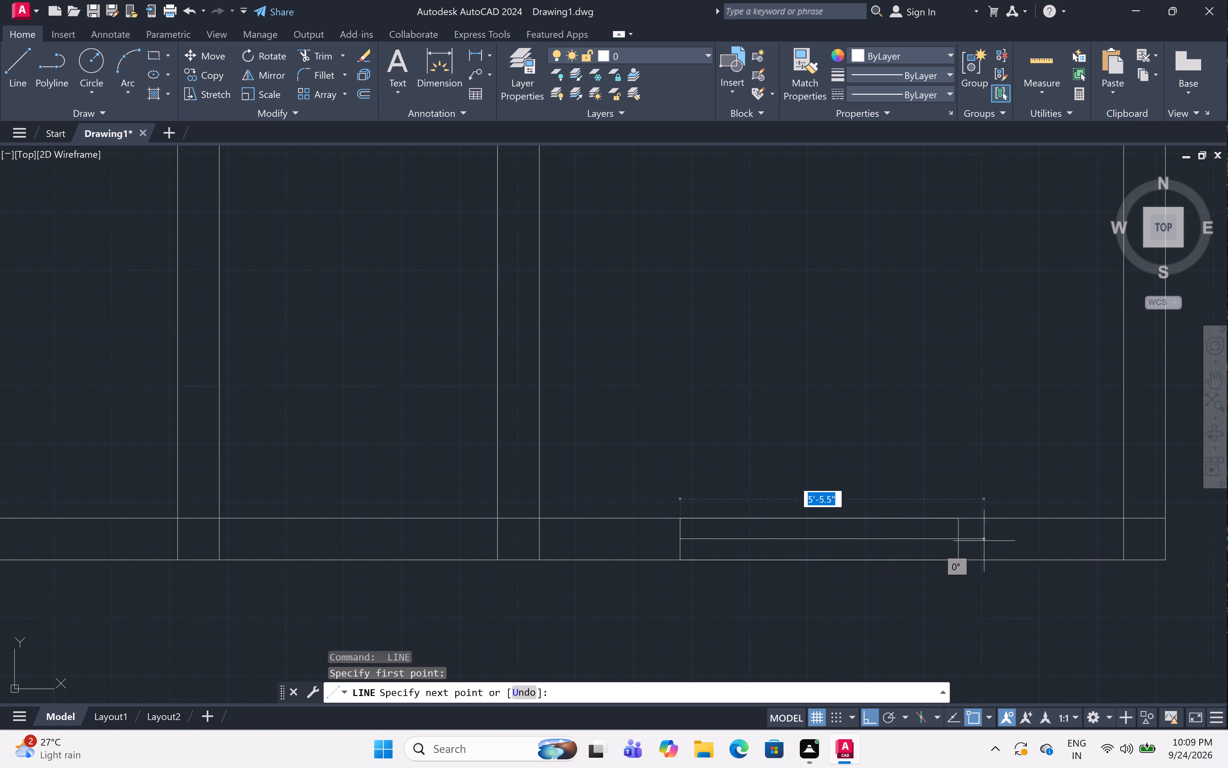
{"action": "left_click", "coordinate": [963, 539]}
{"action": "key", "text": "space"}
Draw a lengthwise centre line between the end-line midpoints of the 3' opening in the lower space's right outer wall.
{"action": "scroll", "coordinate": [1011, 490], "scroll_direction": "down", "scroll_amount": 4}
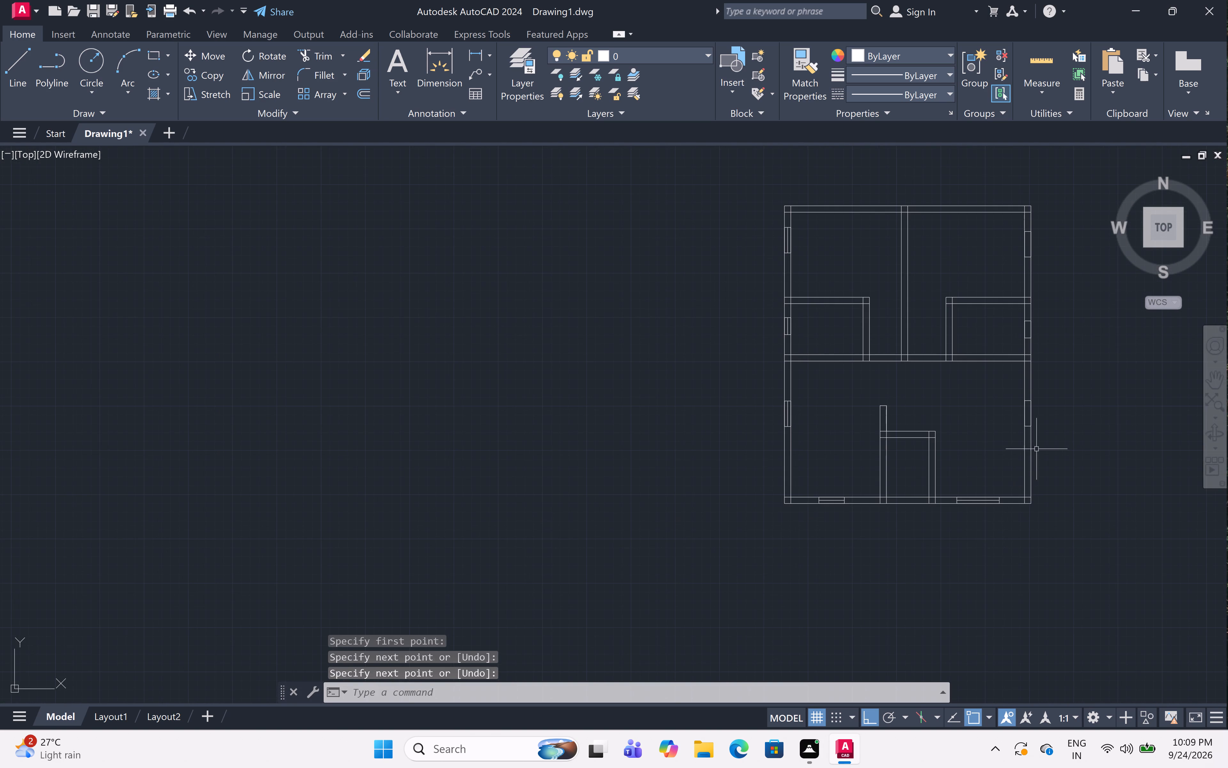
{"action": "scroll", "coordinate": [1035, 400], "scroll_direction": "up", "scroll_amount": 3}
{"action": "key", "text": "space"}
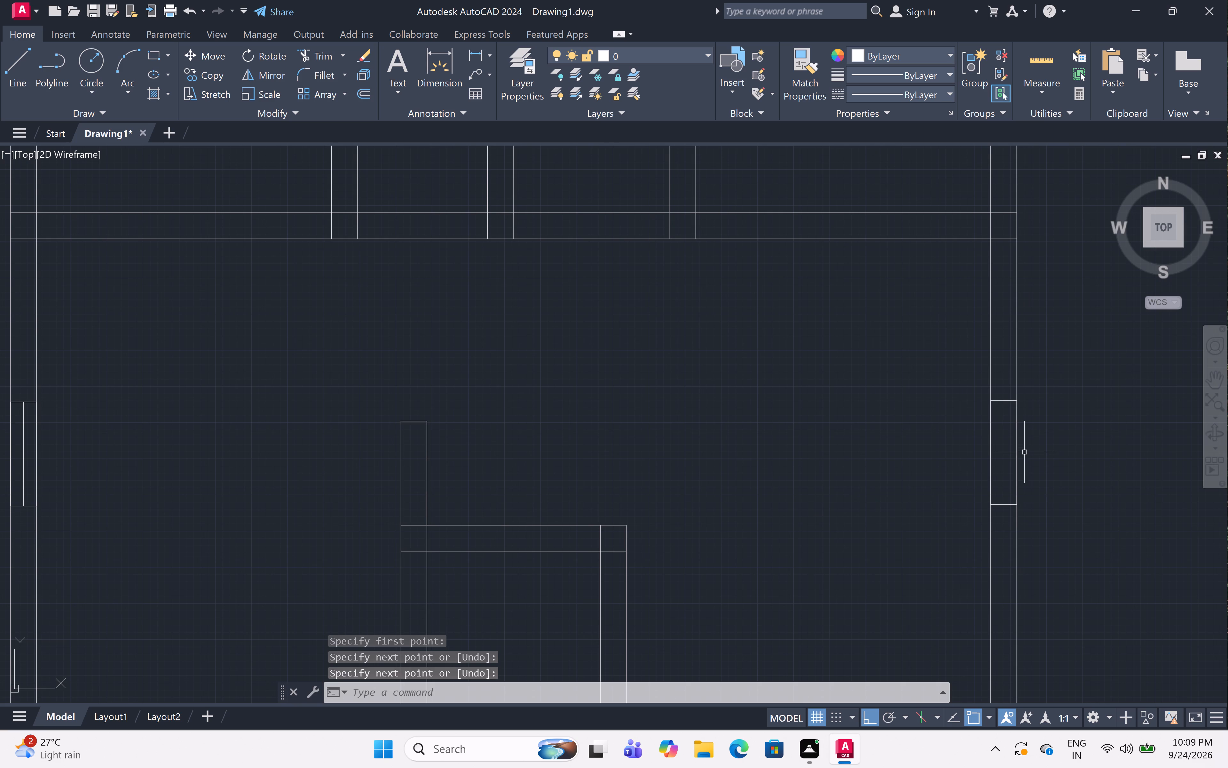
{"action": "left_click", "coordinate": [1002, 402]}
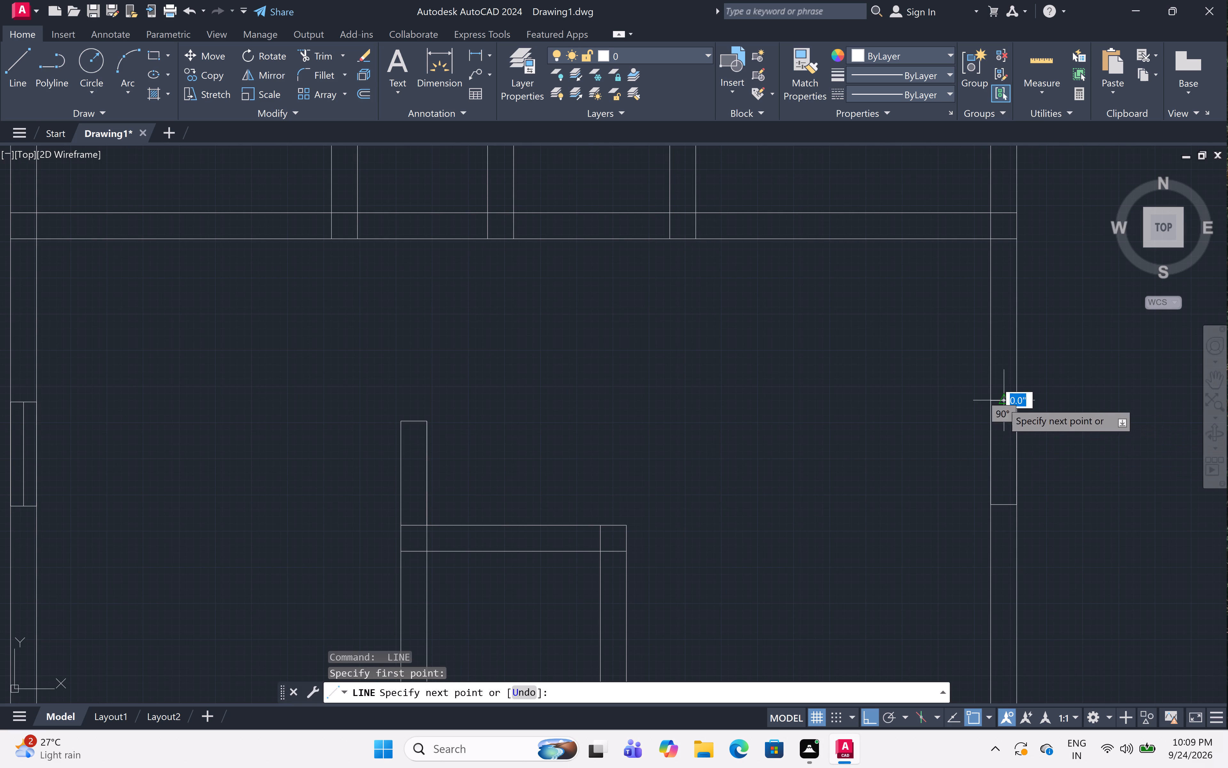
{"action": "left_click", "coordinate": [1004, 509]}
{"action": "key", "text": "space"}
Draw a lengthwise centre line between the end-line midpoints of the 2' opening in the small right room's outer wall.
{"action": "scroll", "coordinate": [1061, 508], "scroll_direction": "down", "scroll_amount": 2}
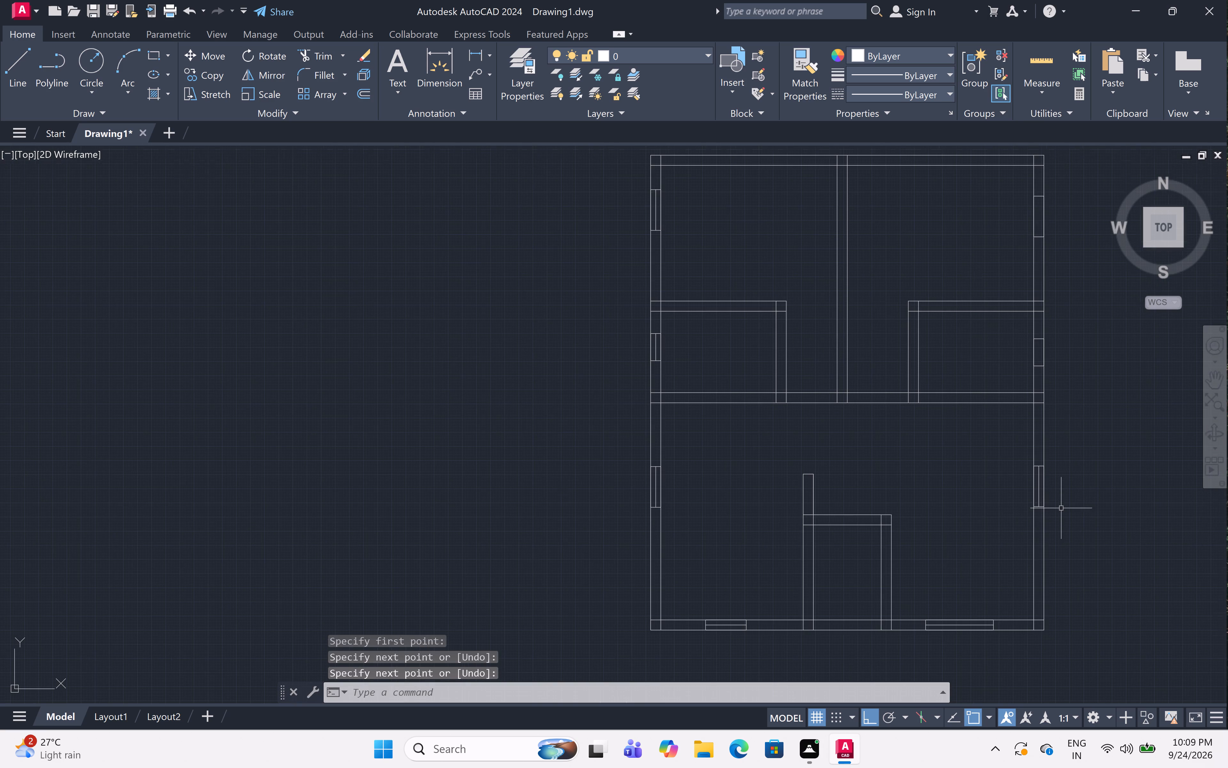
{"action": "scroll", "coordinate": [1044, 326], "scroll_direction": "up", "scroll_amount": 4}
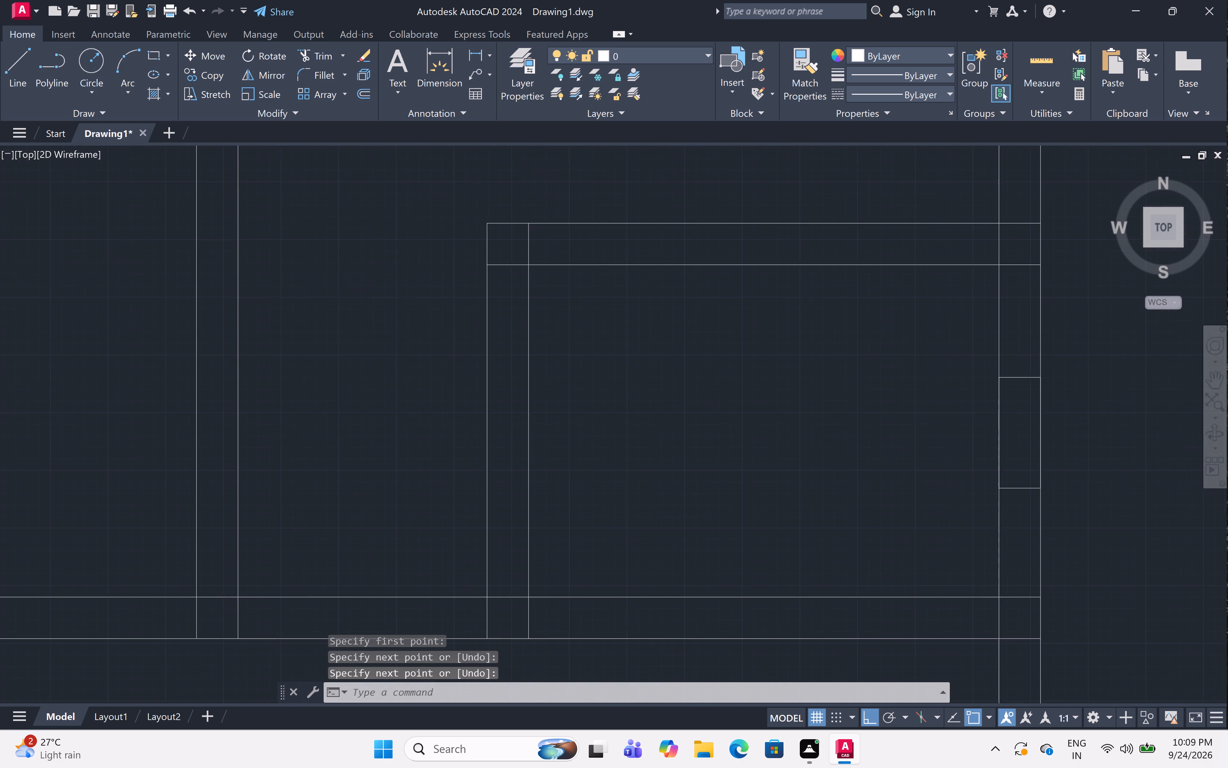
{"action": "key", "text": "space"}
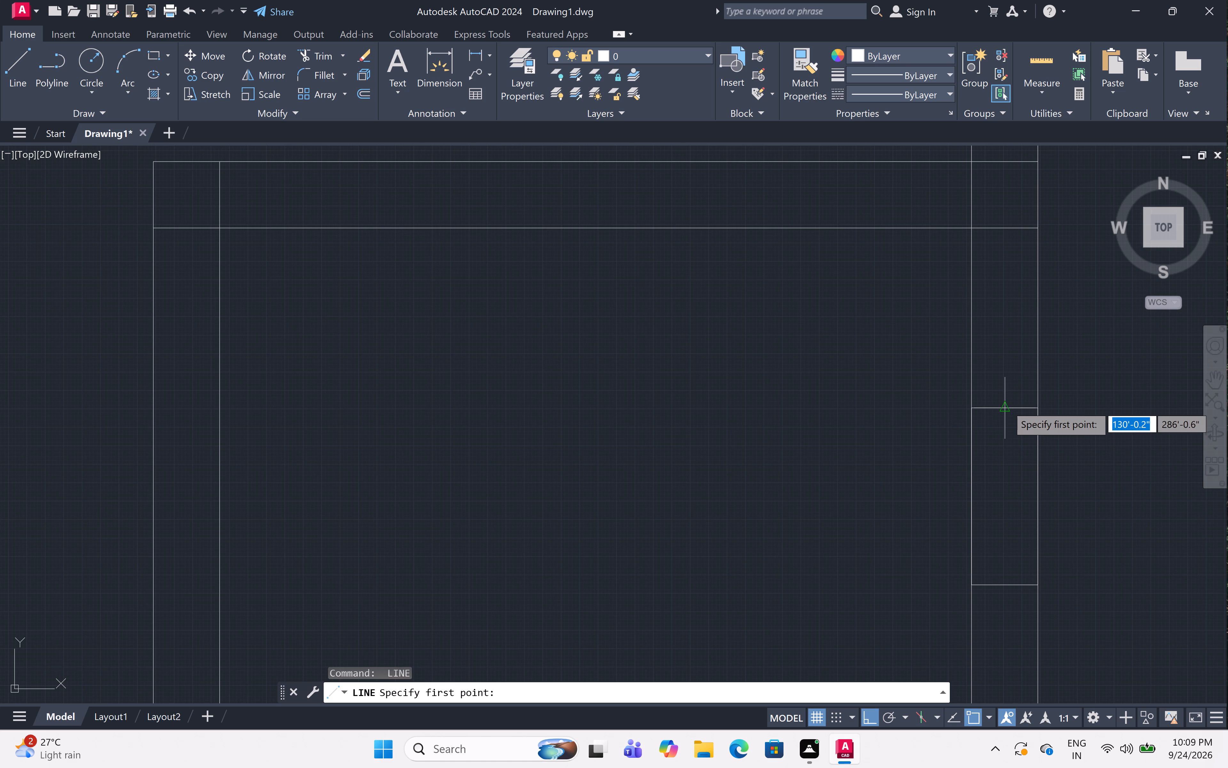
{"action": "left_click", "coordinate": [1007, 405]}
{"action": "left_click", "coordinate": [1009, 581]}
{"action": "key", "text": "space"}
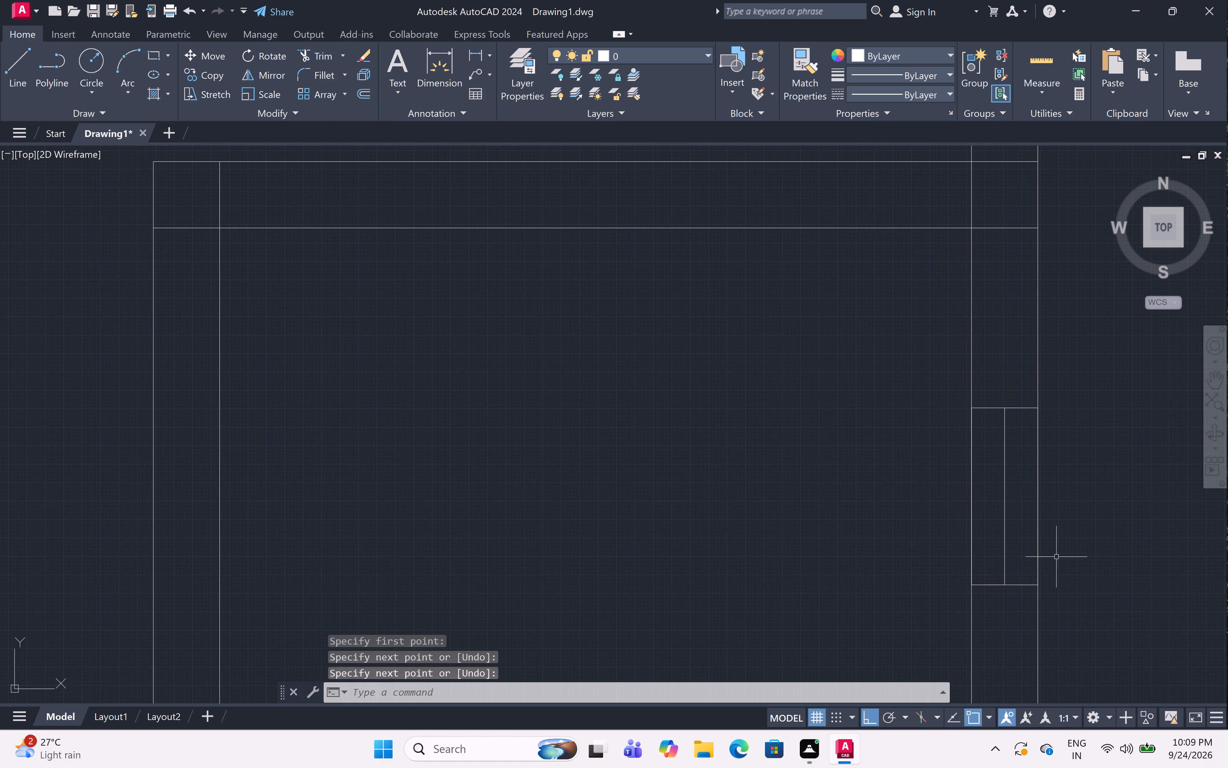
Draw a lengthwise centre line between the end-line midpoints of the 3' opening in the upper-right room's outer wall.
{"action": "scroll", "coordinate": [1058, 549], "scroll_direction": "down", "scroll_amount": 4}
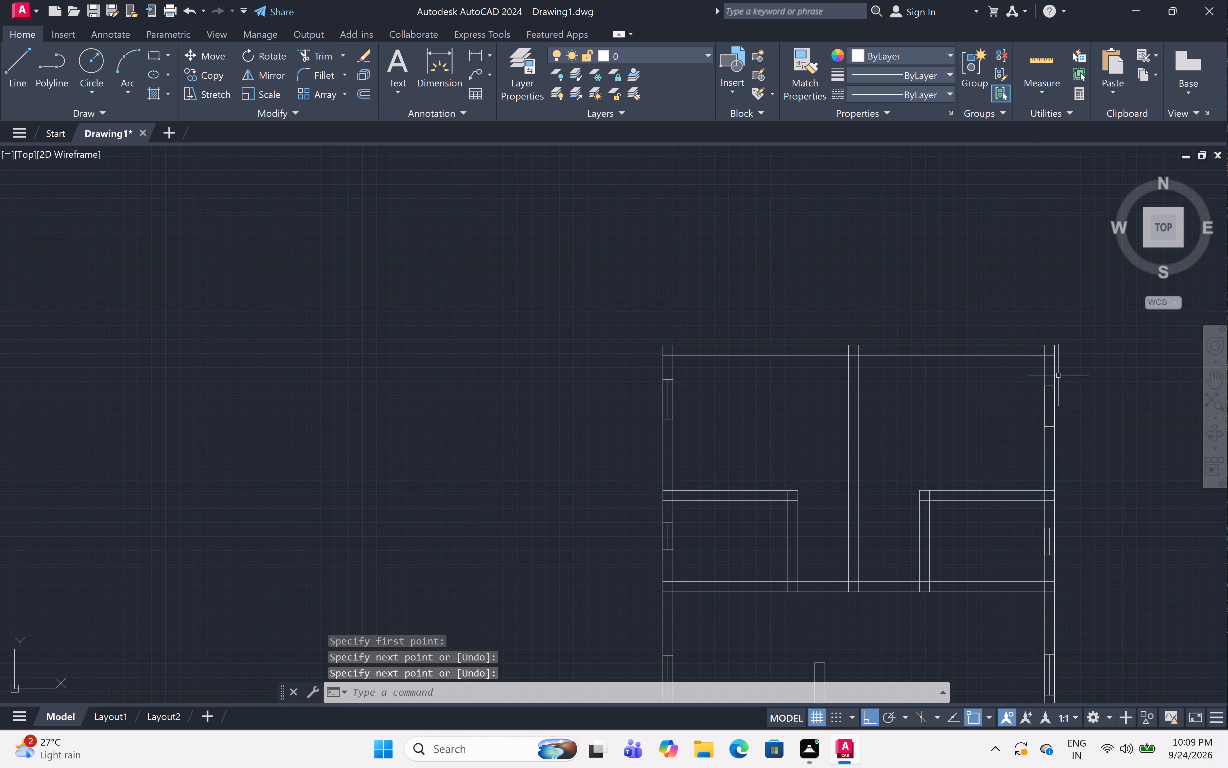
{"action": "scroll", "coordinate": [1054, 393], "scroll_direction": "up", "scroll_amount": 3}
{"action": "key", "text": "space"}
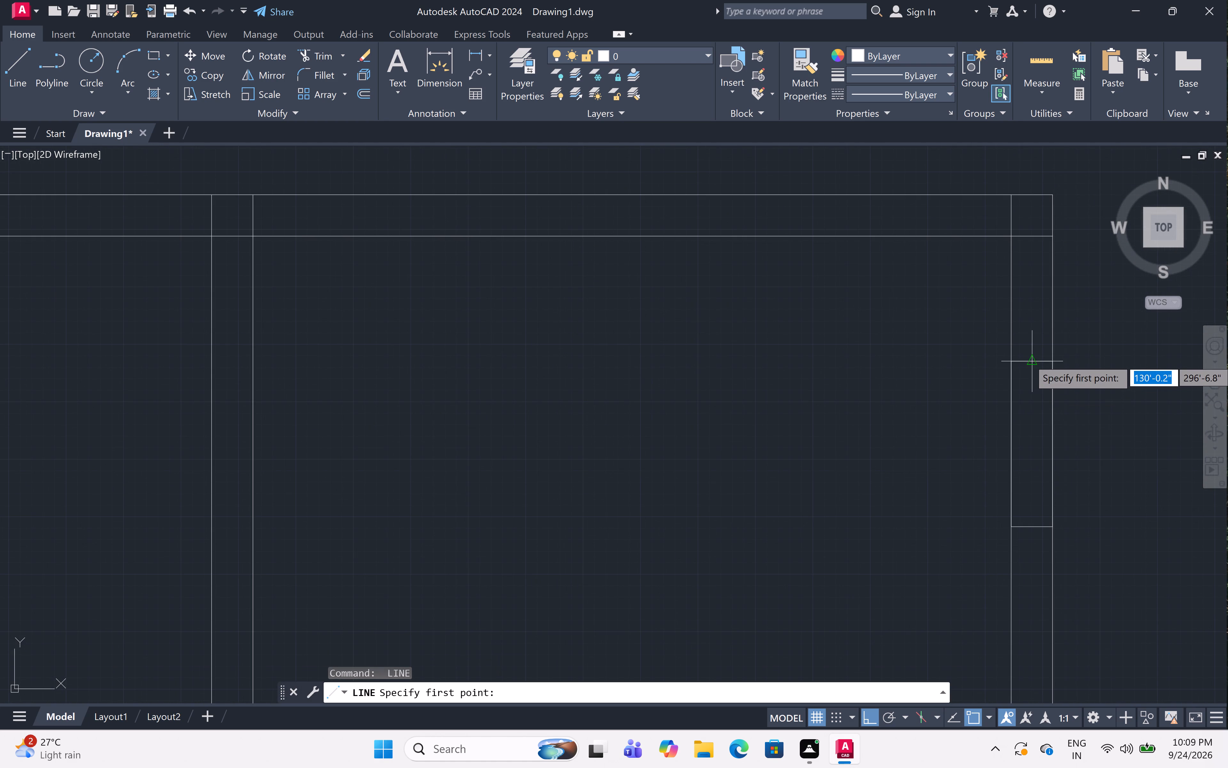
{"action": "left_click", "coordinate": [1032, 359]}
{"action": "left_click", "coordinate": [1030, 527]}
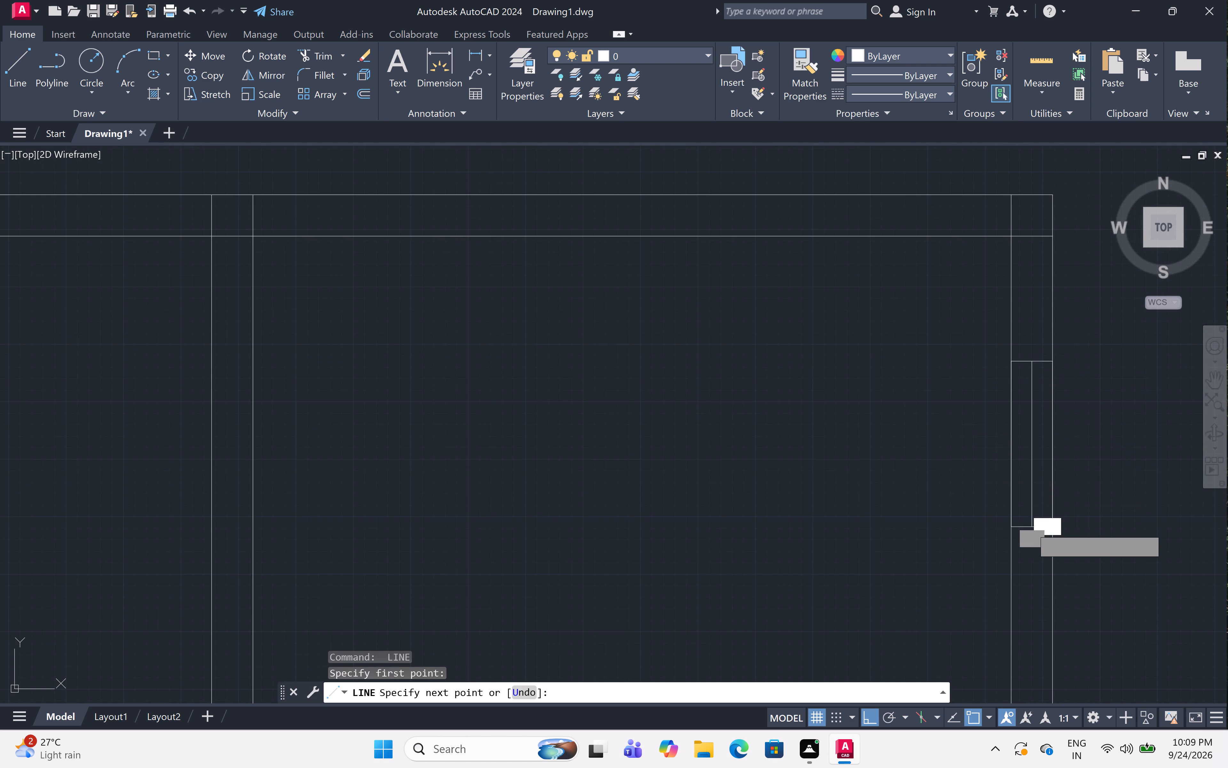
{"action": "key", "text": "Escape"}
From the small right room's lower-left outer corner on the middle wall, draw a line 1" left and 3' up as a door leaf.
{"action": "scroll", "coordinate": [1095, 484], "scroll_direction": "down", "scroll_amount": 4}
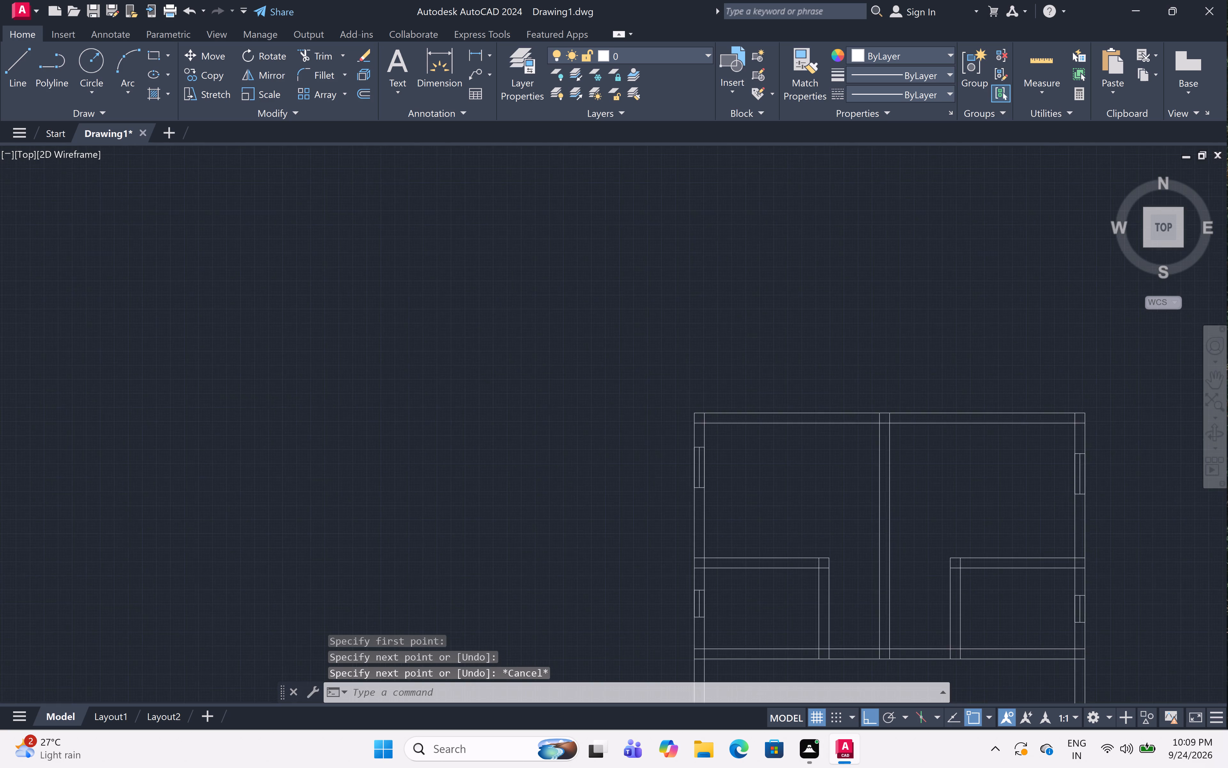
{"action": "middle_click_drag", "start_coordinate": [1098, 519], "coordinate": [996, 373]}
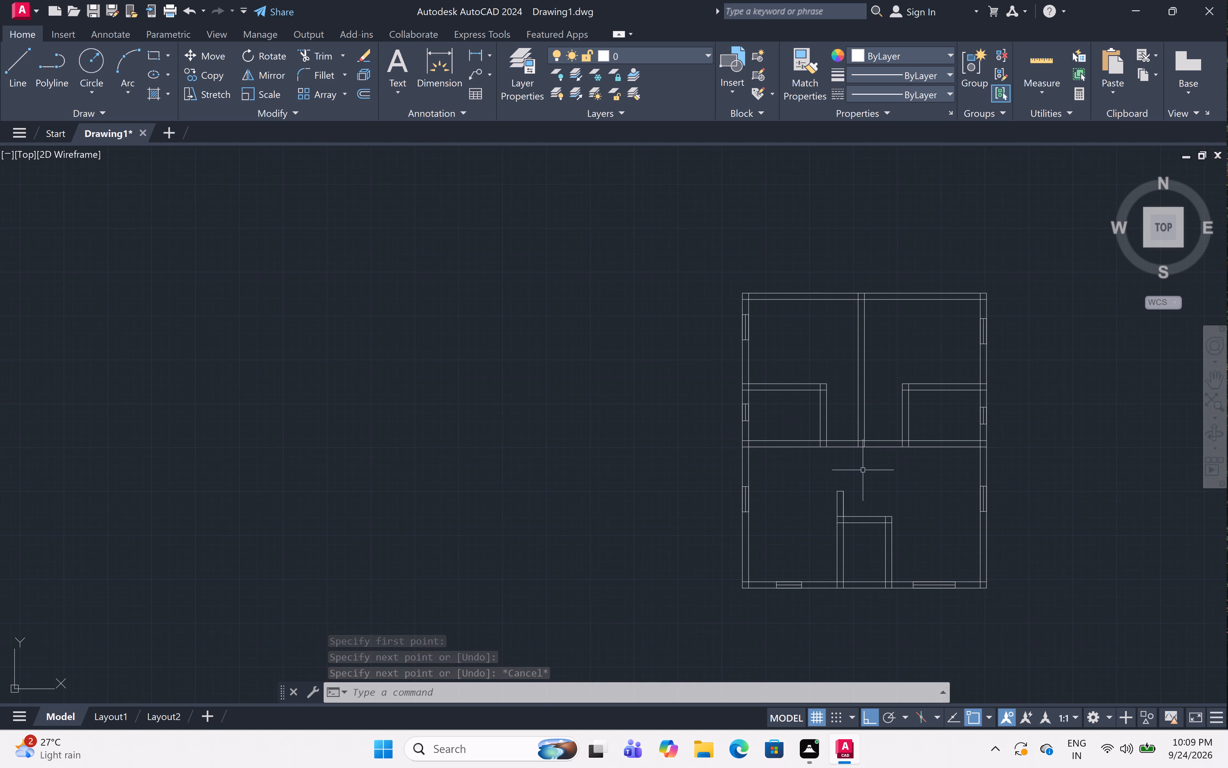
{"action": "scroll", "coordinate": [923, 447], "scroll_direction": "up", "scroll_amount": 1}
{"action": "scroll", "coordinate": [890, 447], "scroll_direction": "up", "scroll_amount": 2}
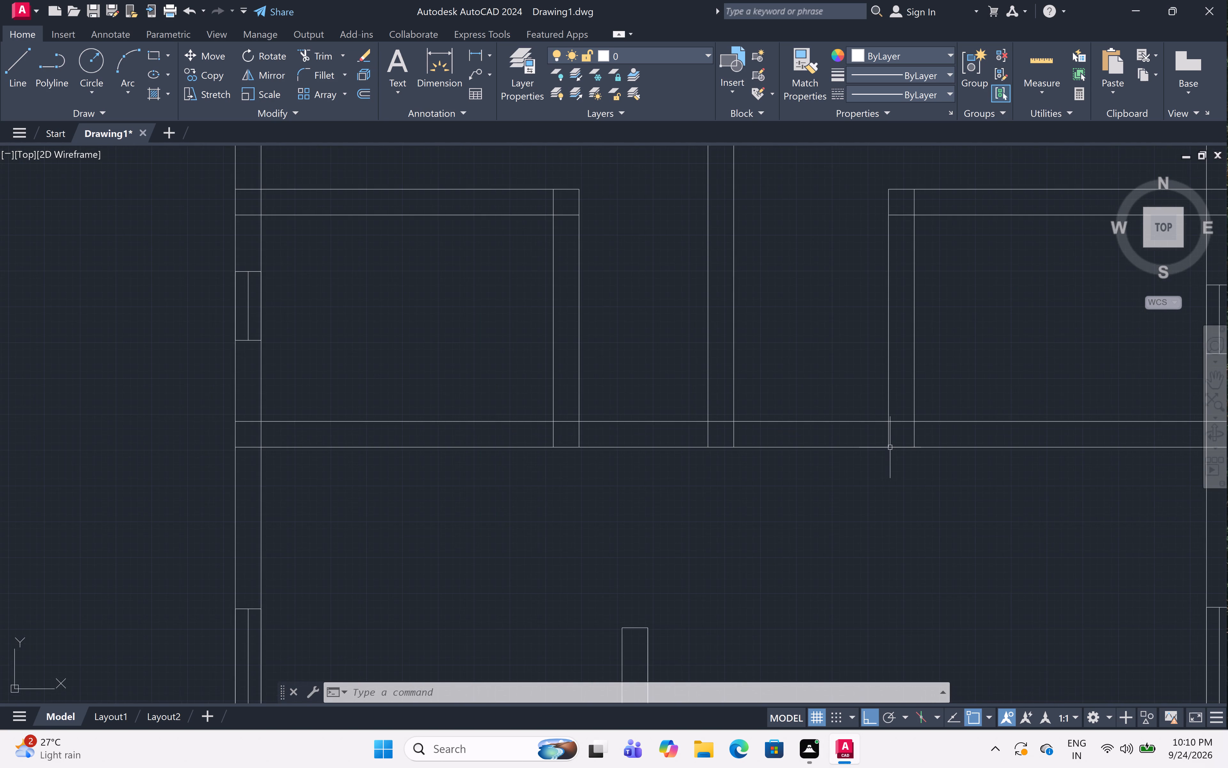
{"action": "scroll", "coordinate": [890, 447], "scroll_direction": "down", "scroll_amount": 2}
{"action": "scroll", "coordinate": [891, 444], "scroll_direction": "up", "scroll_amount": 2}
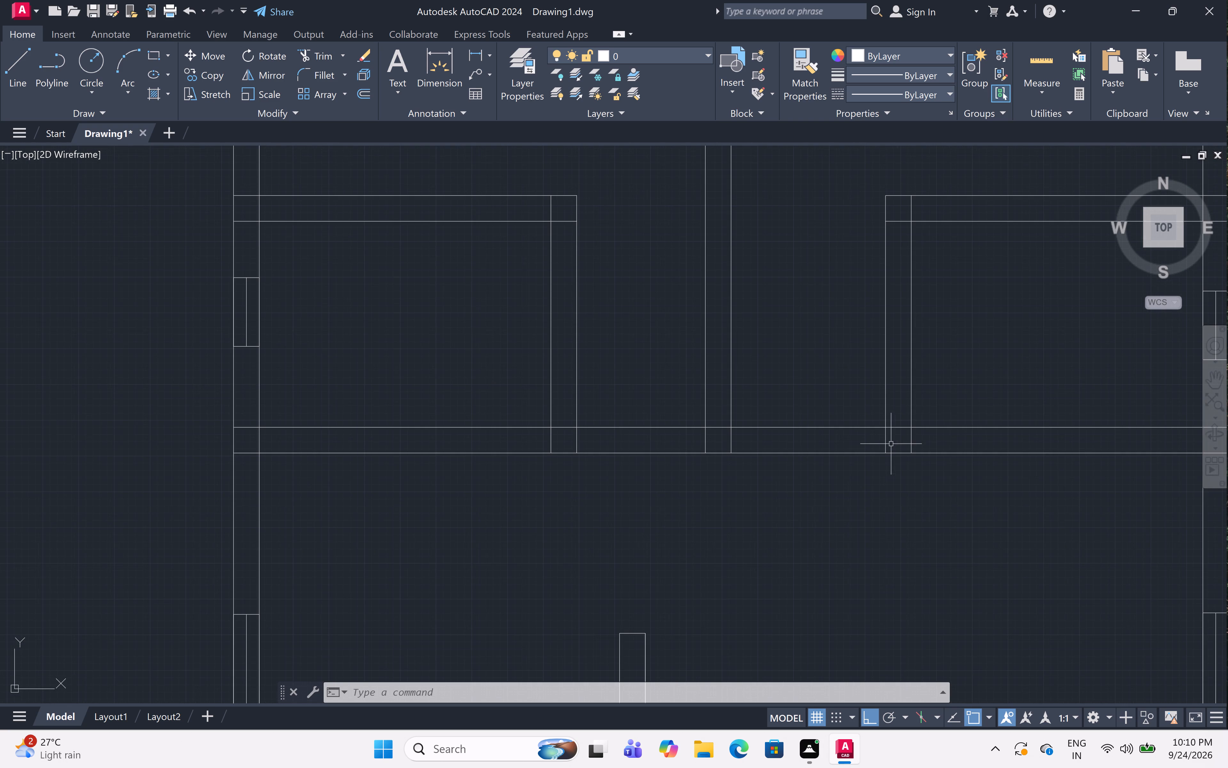
{"action": "key", "text": "l"}
{"action": "key", "text": "space"}
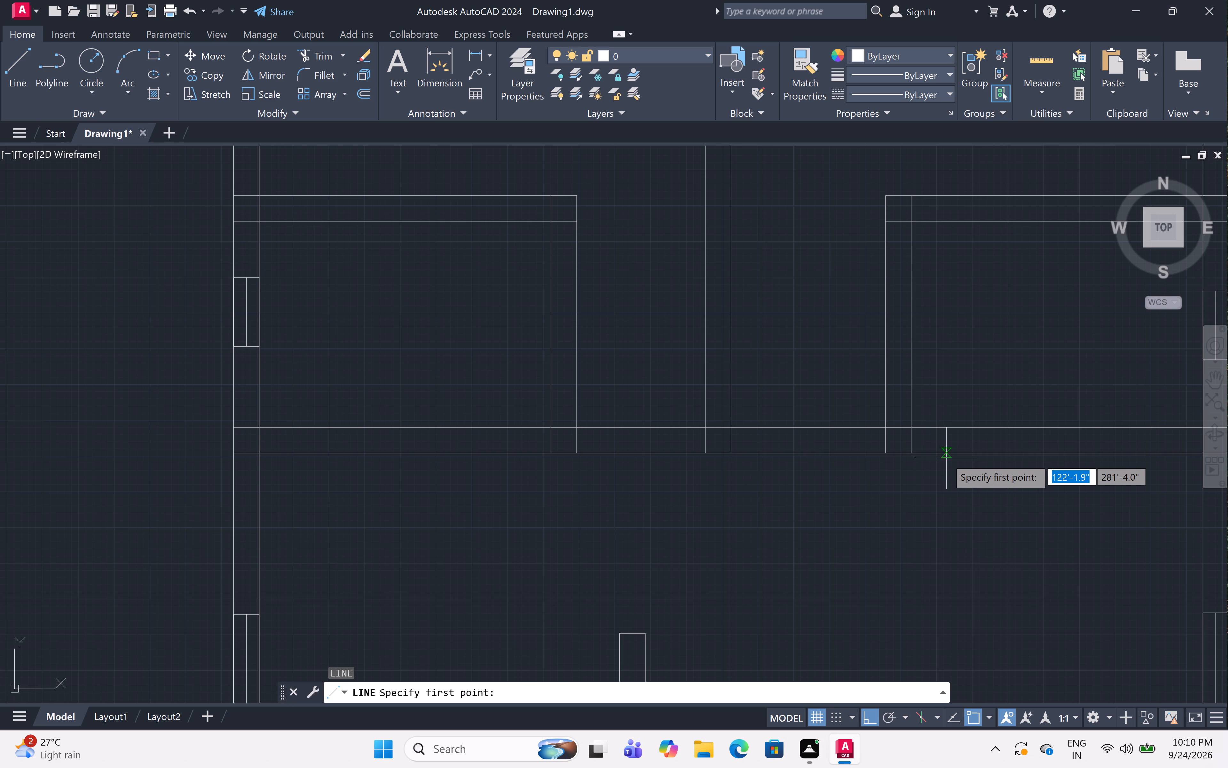
{"action": "left_click", "coordinate": [884, 454]}
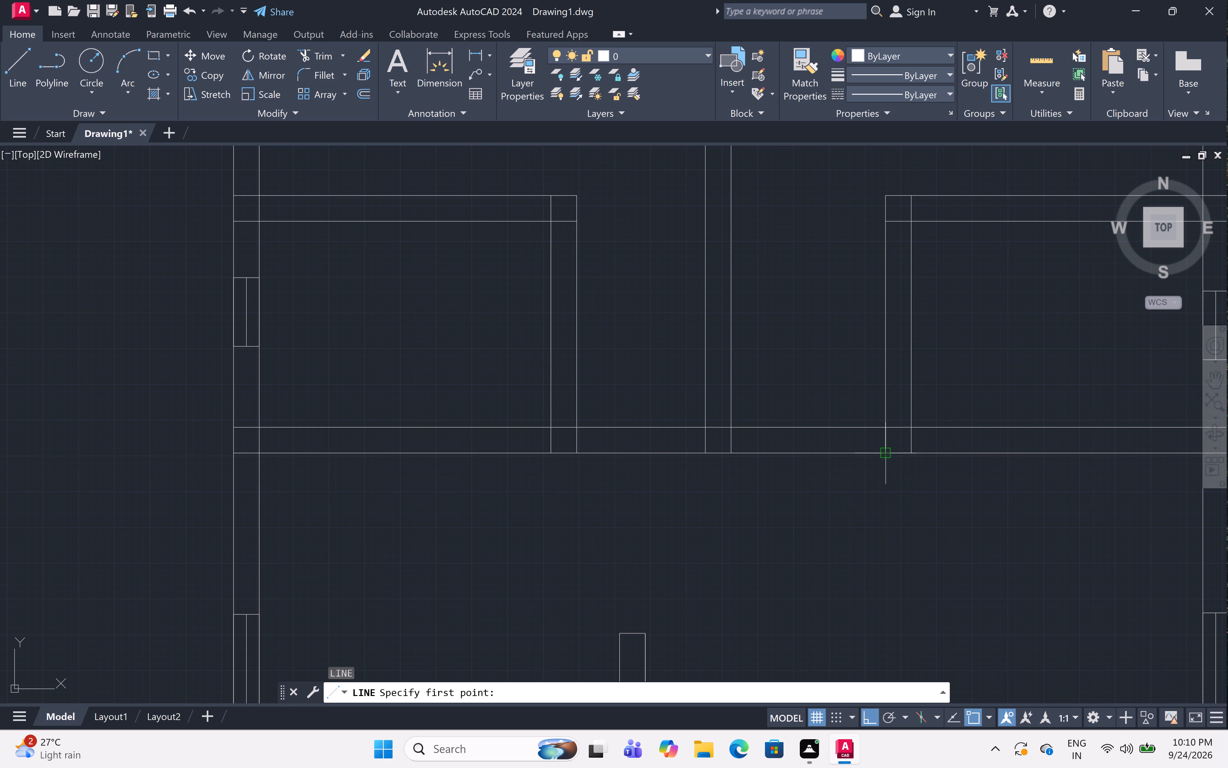
{"action": "key", "text": "1"}
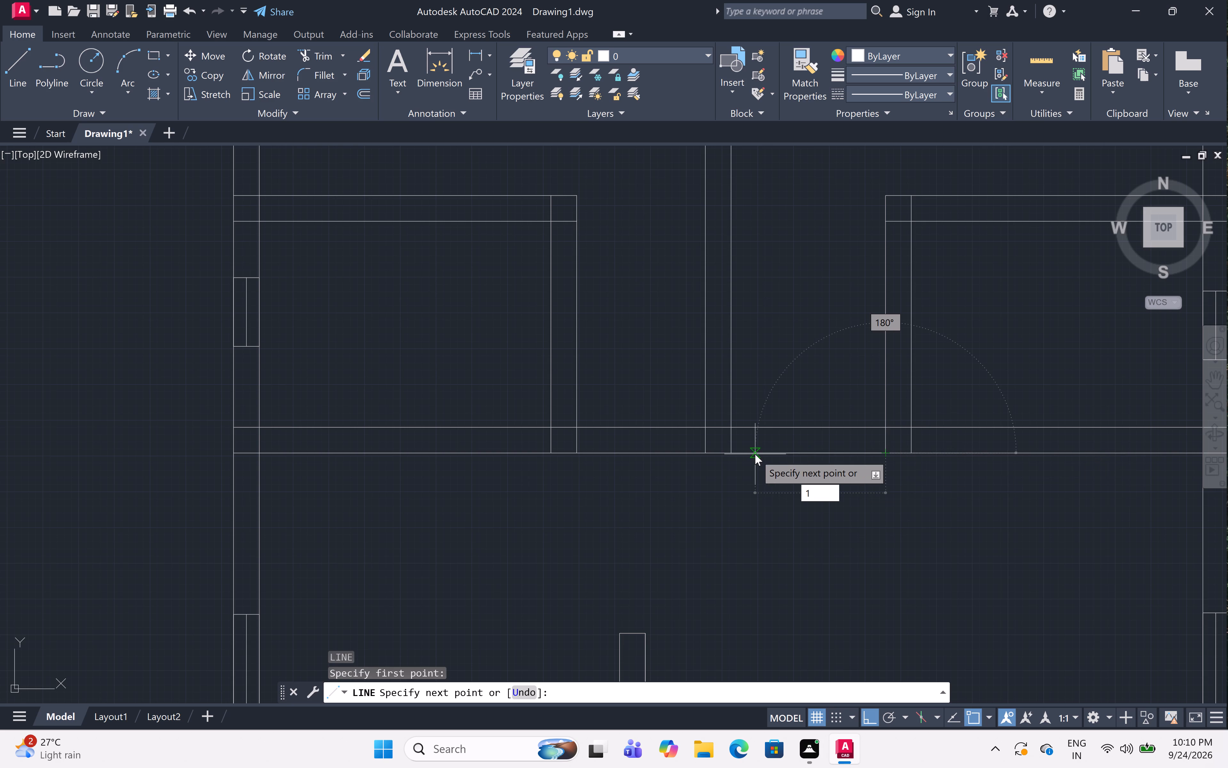
{"action": "type", "text": "\""}
{"action": "key", "text": "space"}
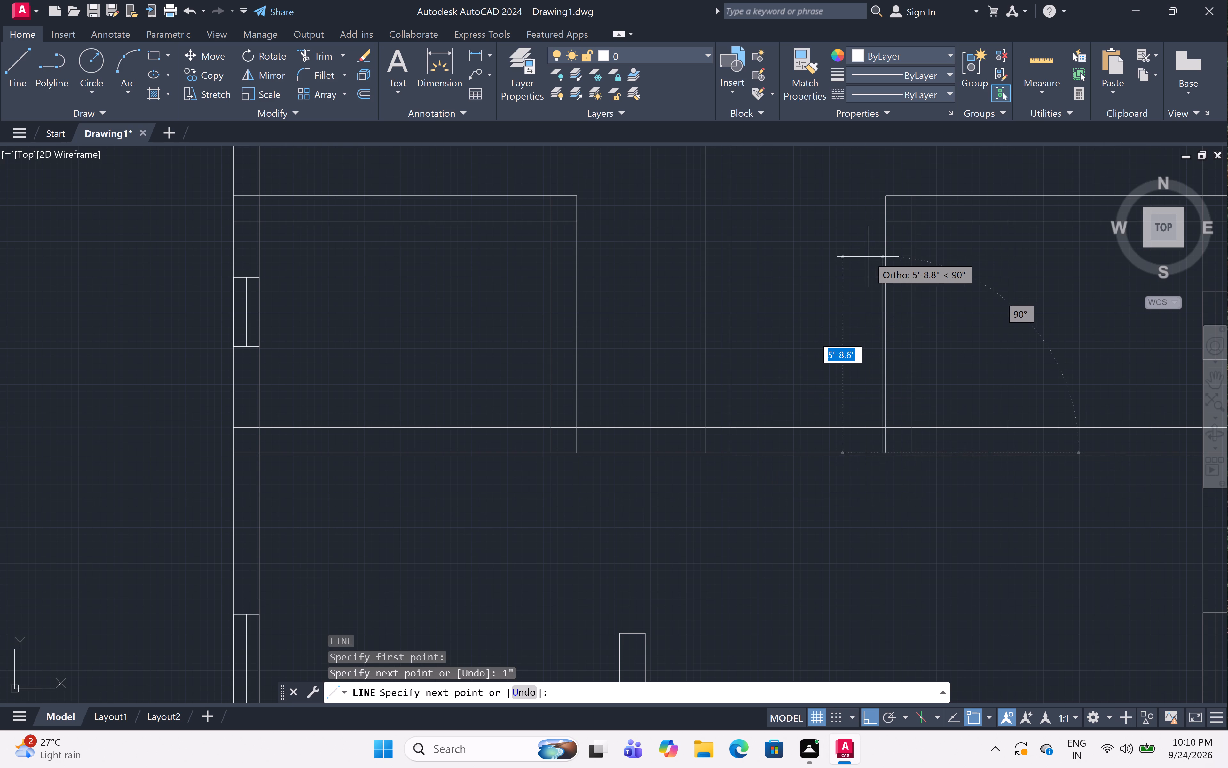
{"action": "key", "text": "3"}
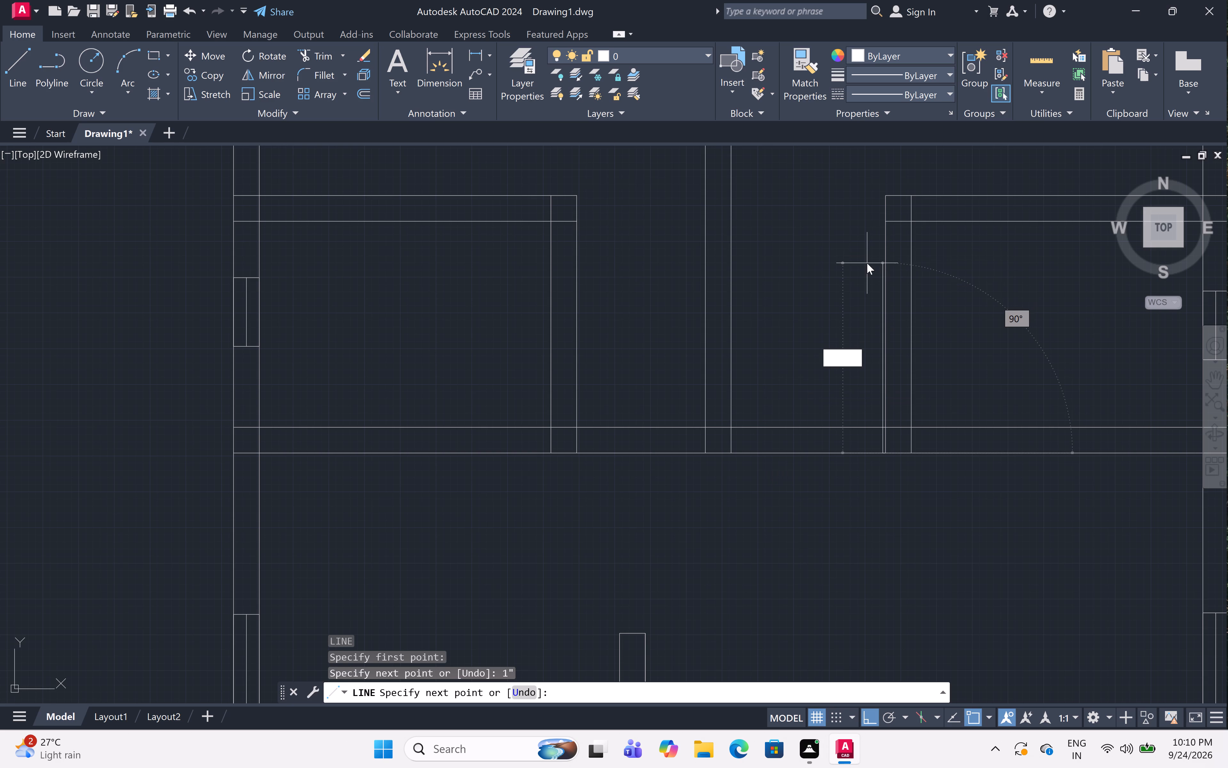
{"action": "type", "text": "'"}
{"action": "key", "text": "space"}
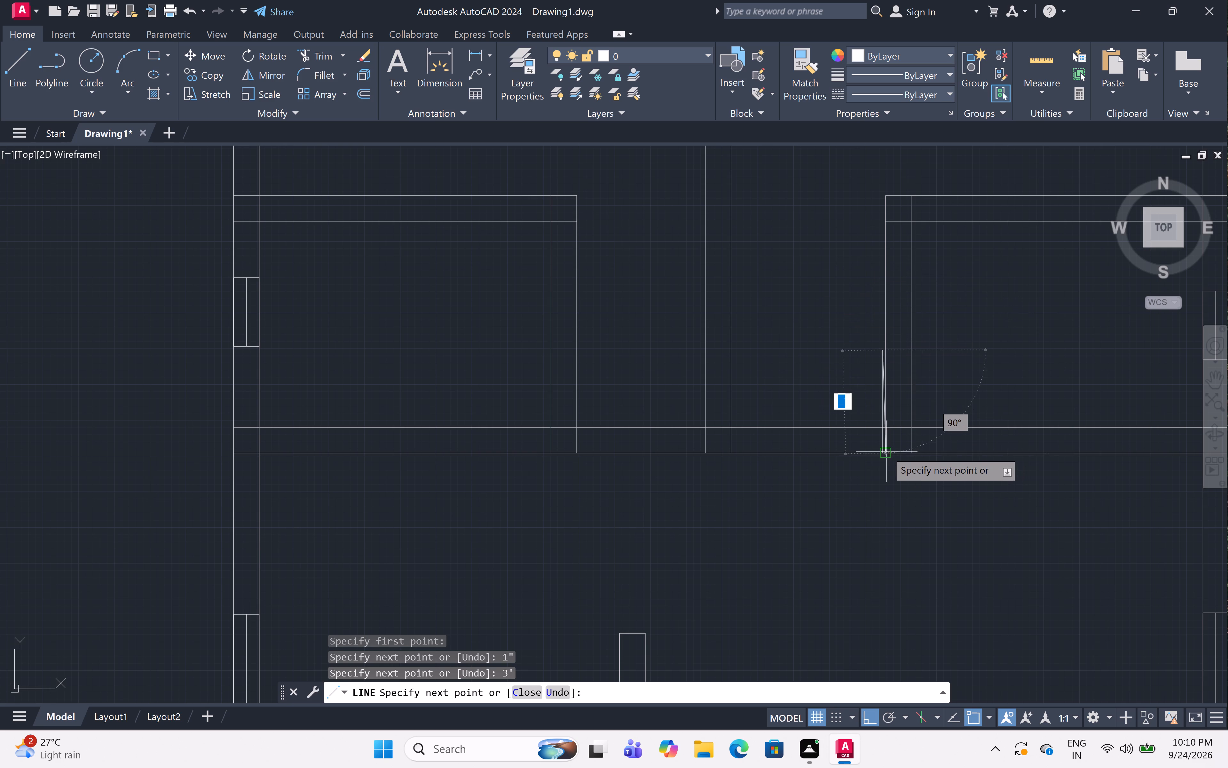
Continue the line back down to the leaf's base, 3' left along the middle wall's lower face, and 9" up across the wall.
{"action": "scroll", "coordinate": [884, 452], "scroll_direction": "up", "scroll_amount": 3}
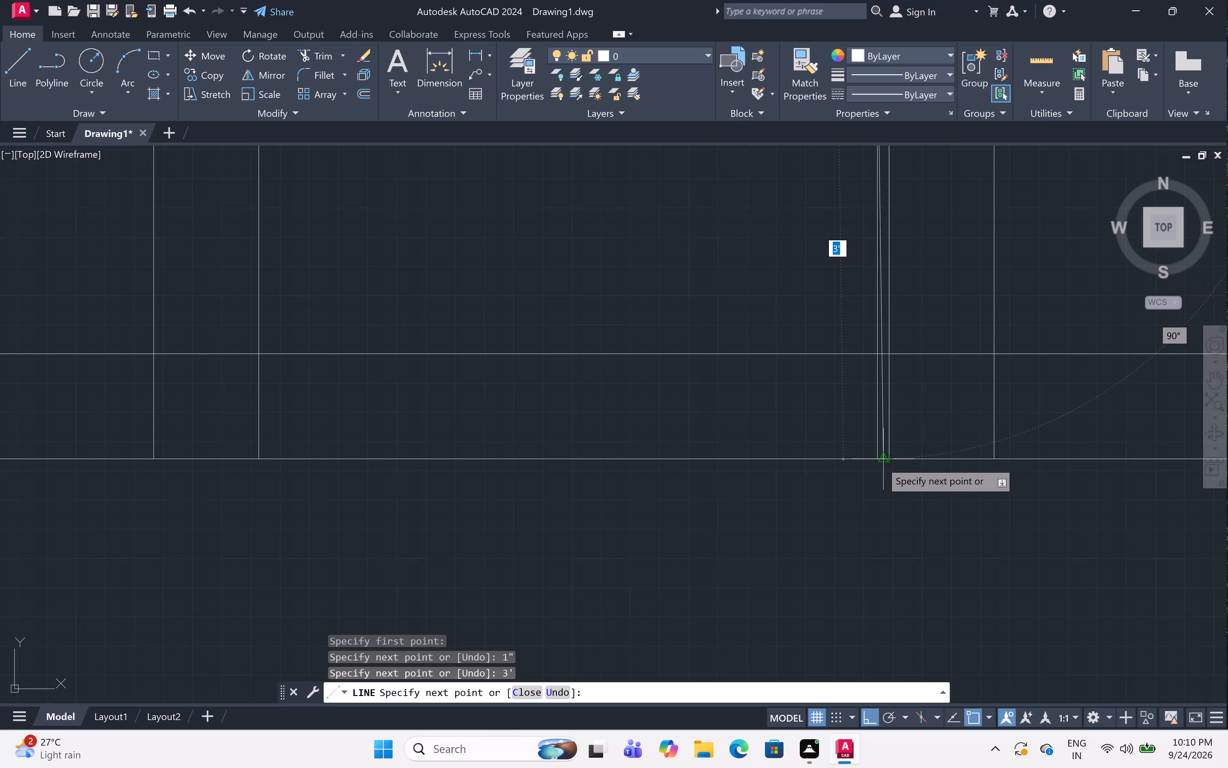
{"action": "left_click", "coordinate": [874, 458]}
{"action": "key", "text": "3"}
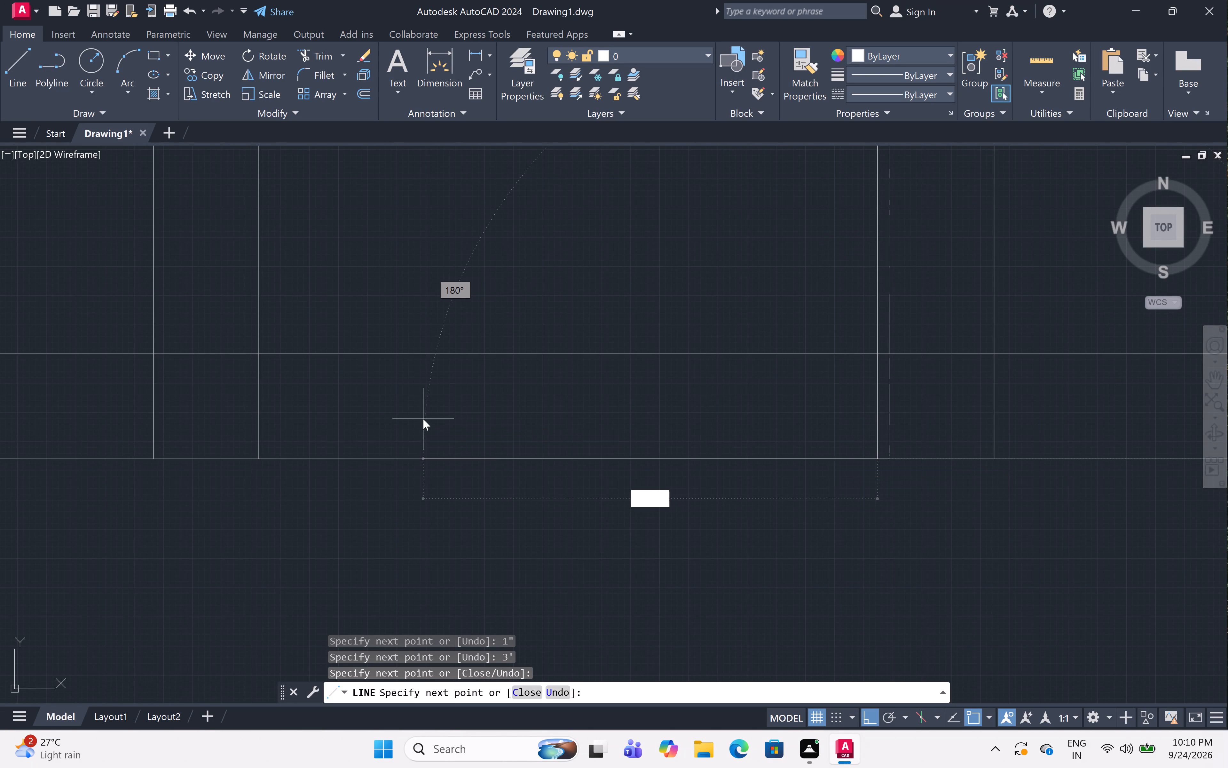
{"action": "type", "text": "'"}
{"action": "key", "text": "space"}
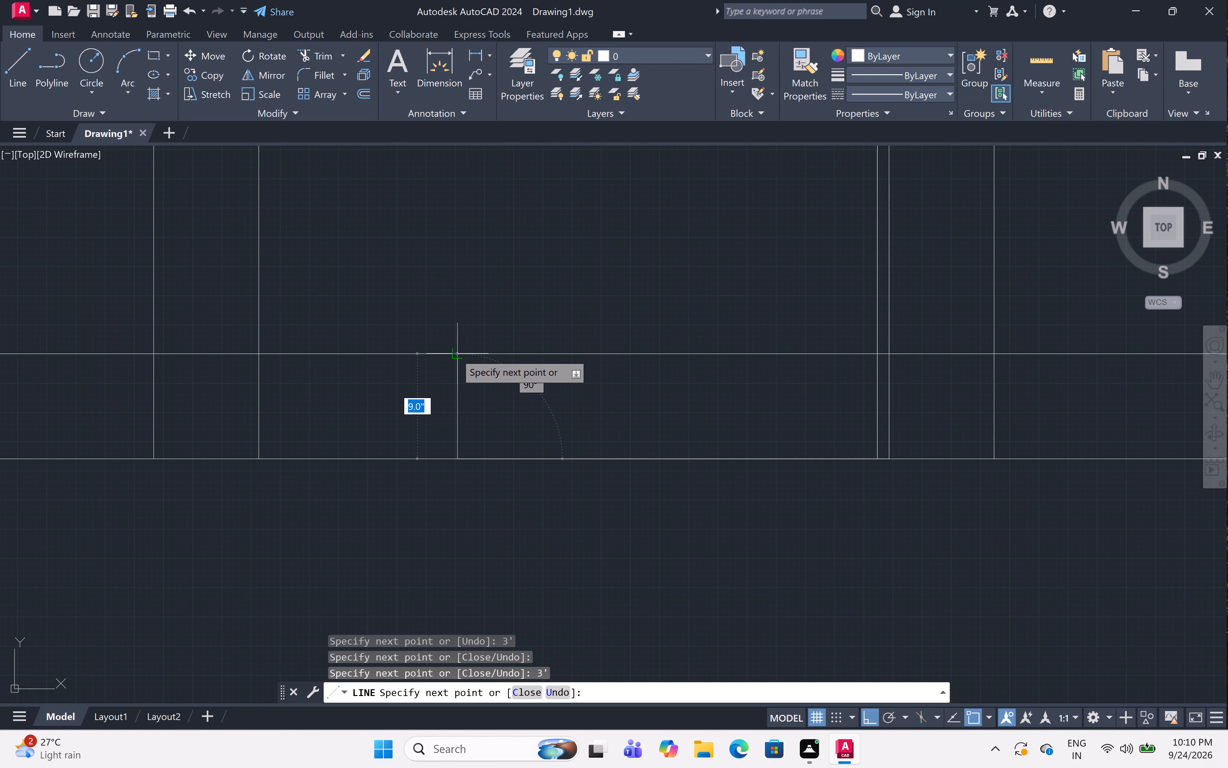
{"action": "left_click", "coordinate": [457, 349]}
{"action": "key", "text": "Escape"}
{"action": "scroll", "coordinate": [573, 305], "scroll_direction": "down", "scroll_amount": 3}
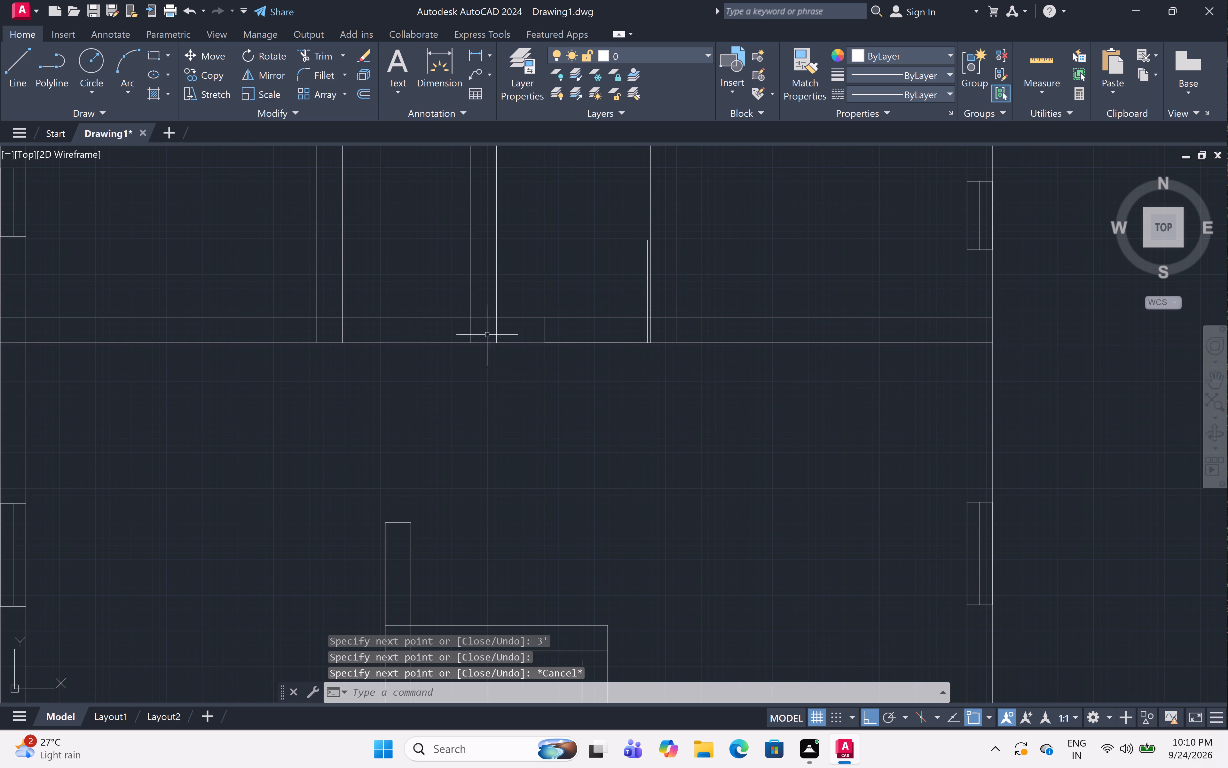
From the central partition's lower-left corner on the middle wall's lower face, draw a line 1" left and 3' up as a door leaf.
{"action": "middle_click_drag", "start_coordinate": [540, 274], "coordinate": [695, 347]}
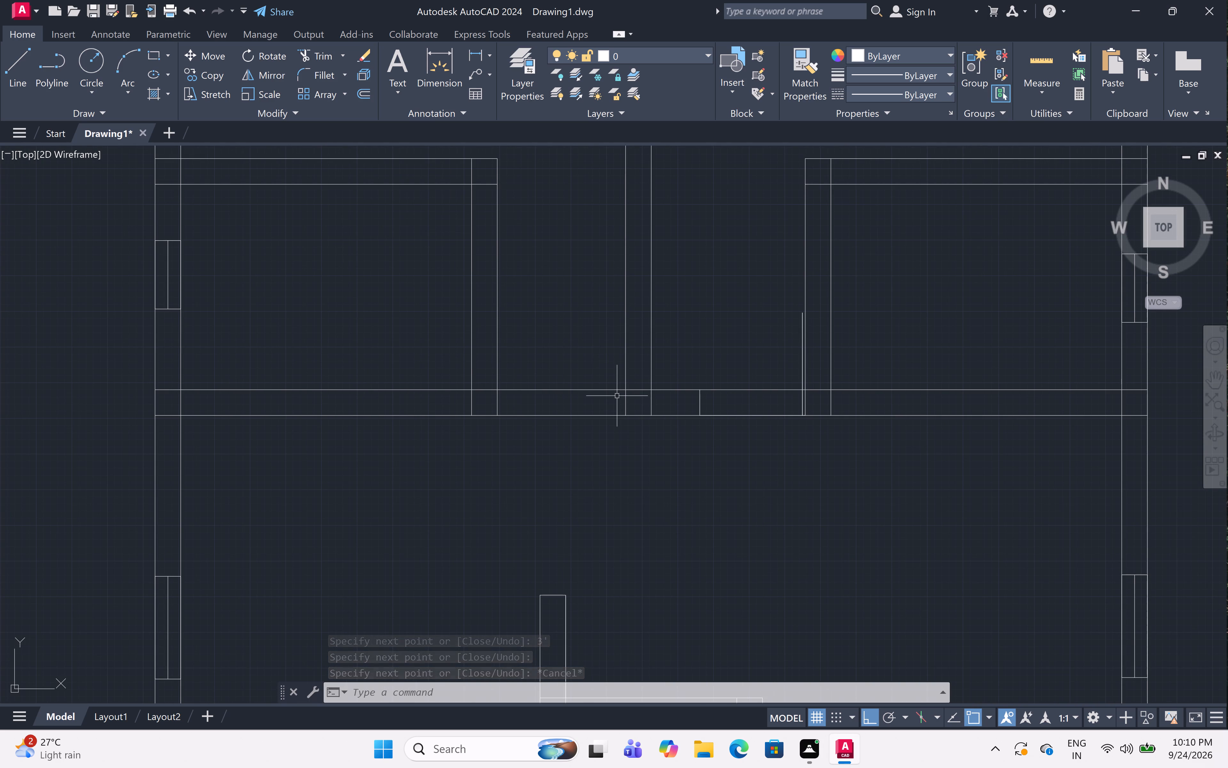
{"action": "scroll", "coordinate": [619, 391], "scroll_direction": "up", "scroll_amount": 2}
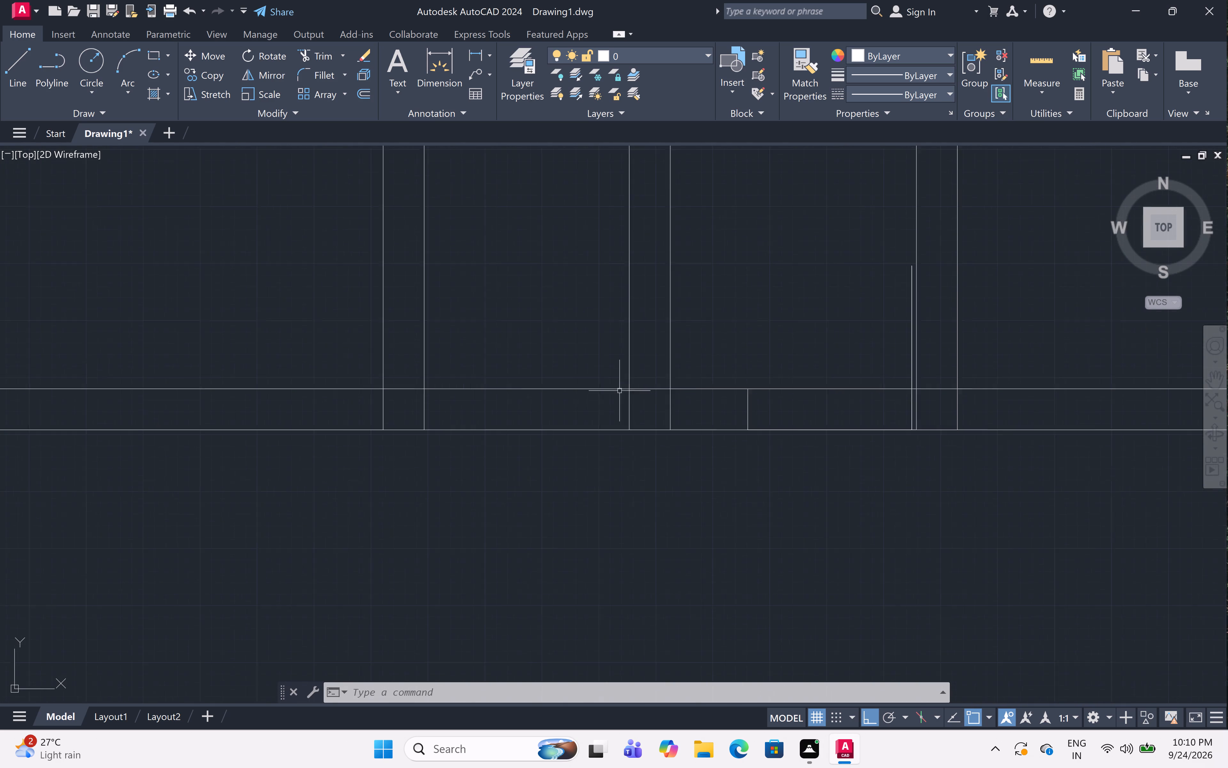
{"action": "type", "text": "l"}
{"action": "key", "text": "space"}
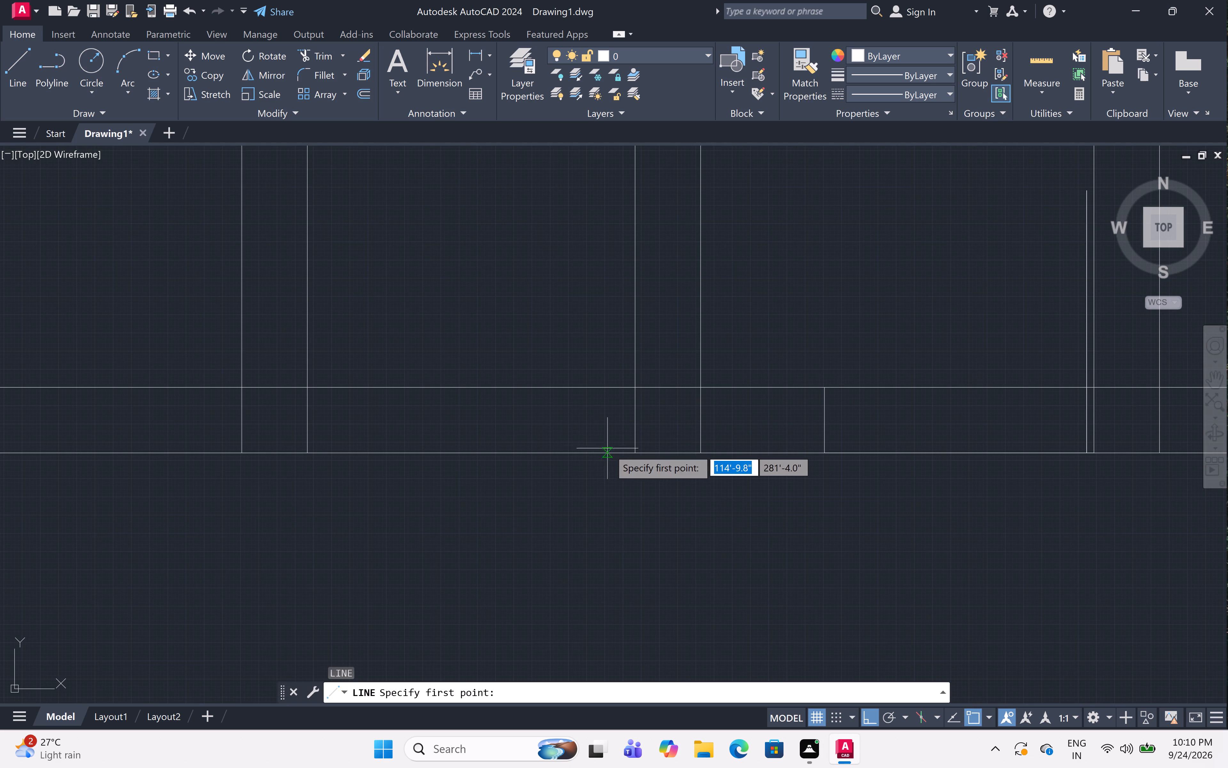
{"action": "left_click", "coordinate": [635, 453]}
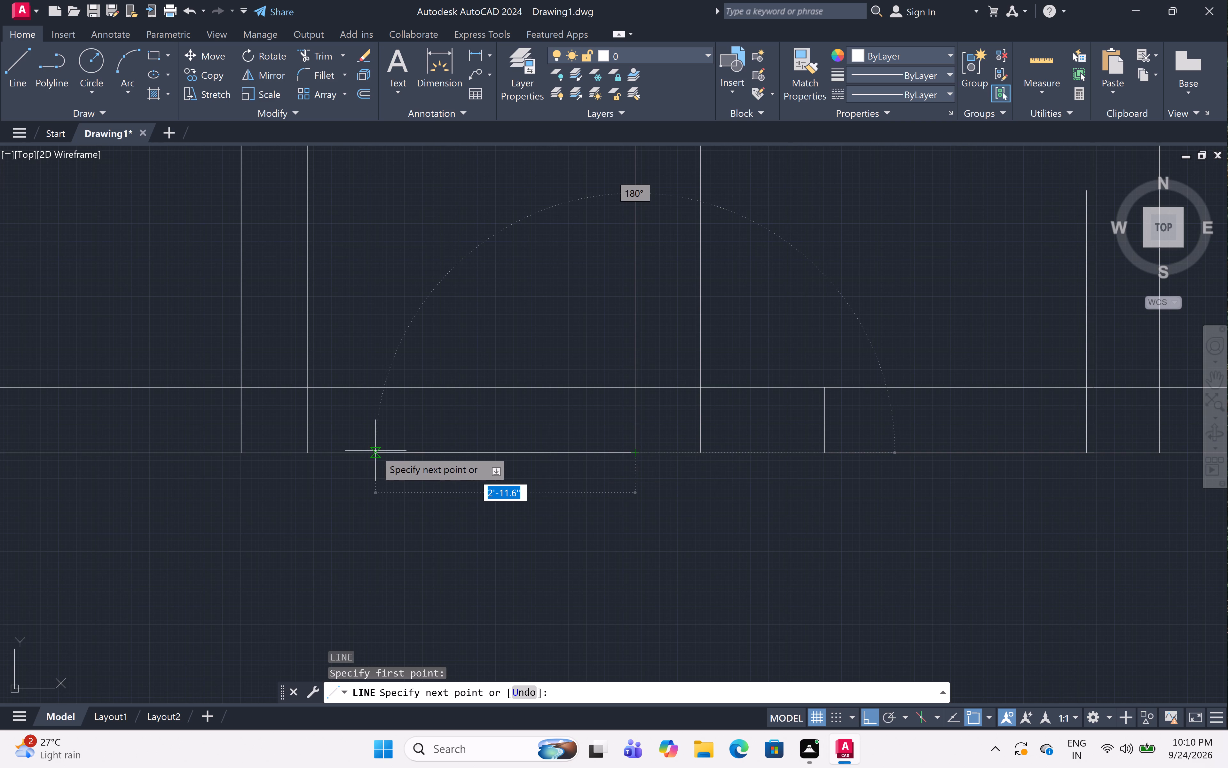
{"action": "key", "text": "1"}
{"action": "key", "text": "shift+quotedbl"}
{"action": "key", "text": "space"}
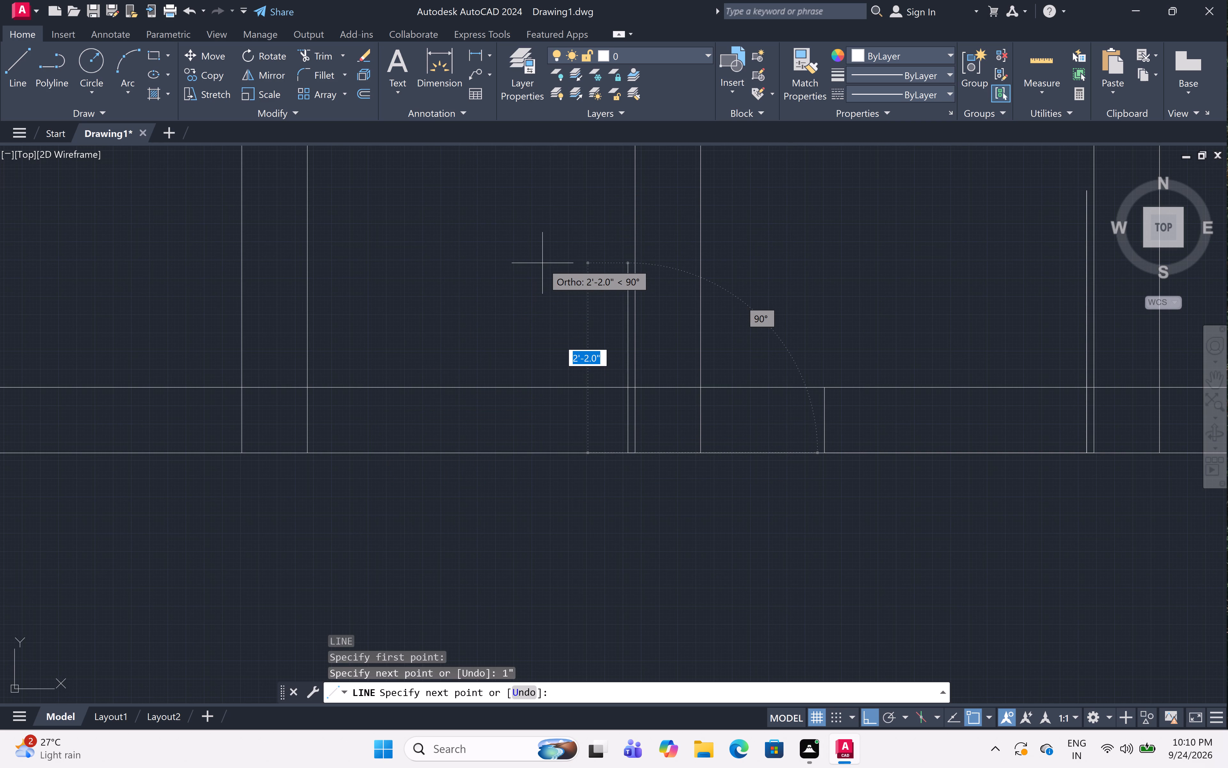
{"action": "key", "text": "3"}
{"action": "type", "text": "'"}
{"action": "key", "text": "space"}
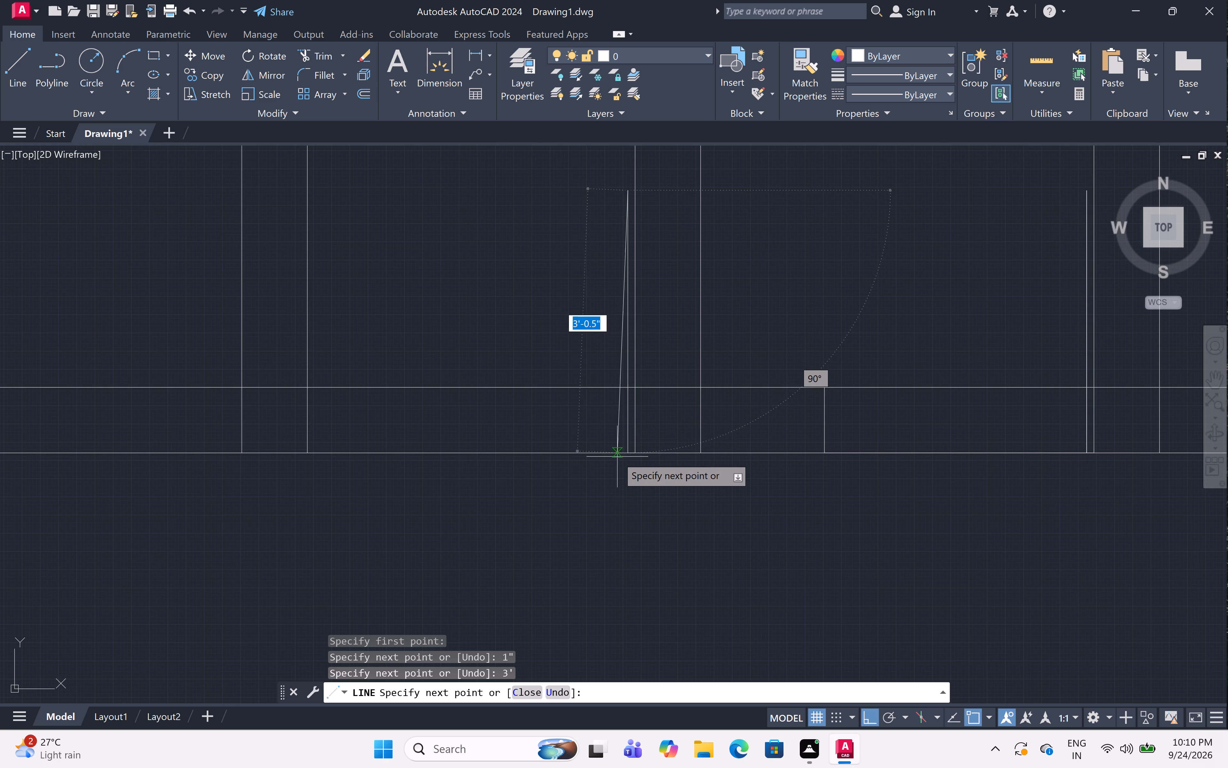
Continue the line back down to the leaf's base, 3' left along the middle wall's lower face, and 9" up across the wall.
{"action": "scroll", "coordinate": [619, 456], "scroll_direction": "up", "scroll_amount": 2}
{"action": "left_click", "coordinate": [636, 449]}
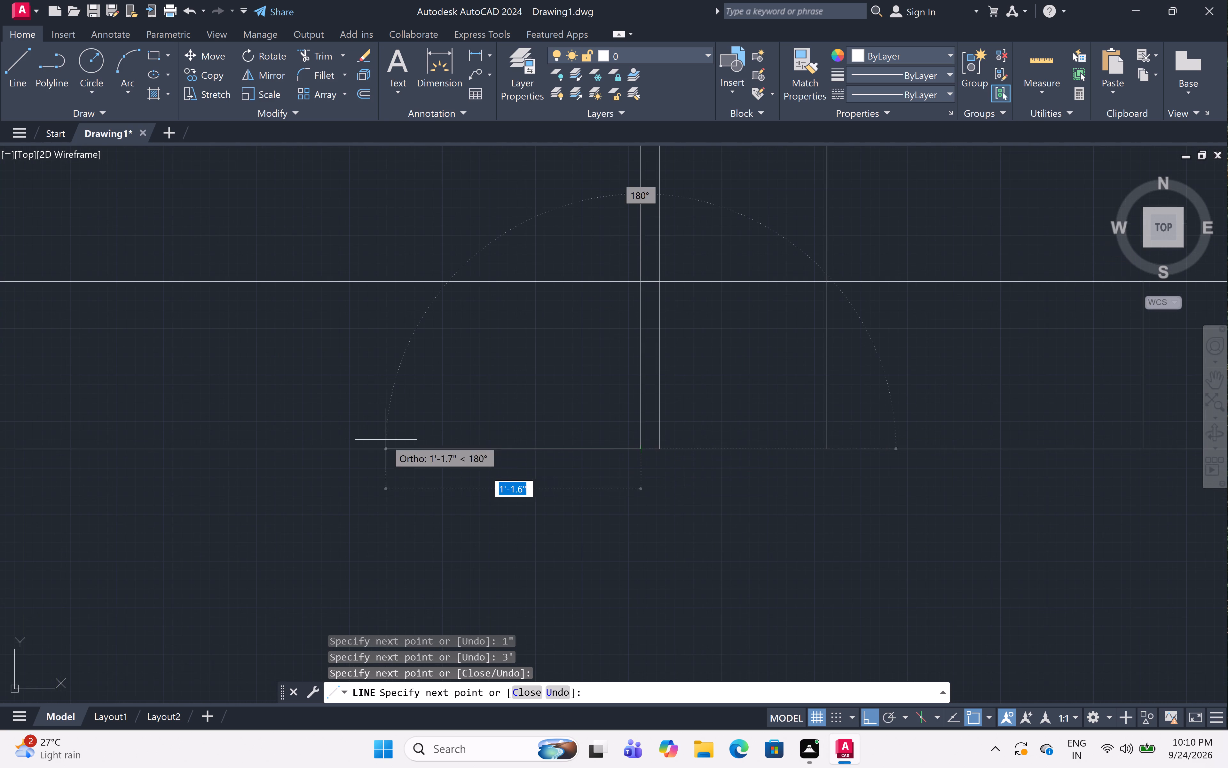
{"action": "scroll", "coordinate": [399, 432], "scroll_direction": "down", "scroll_amount": 3}
{"action": "key", "text": "3"}
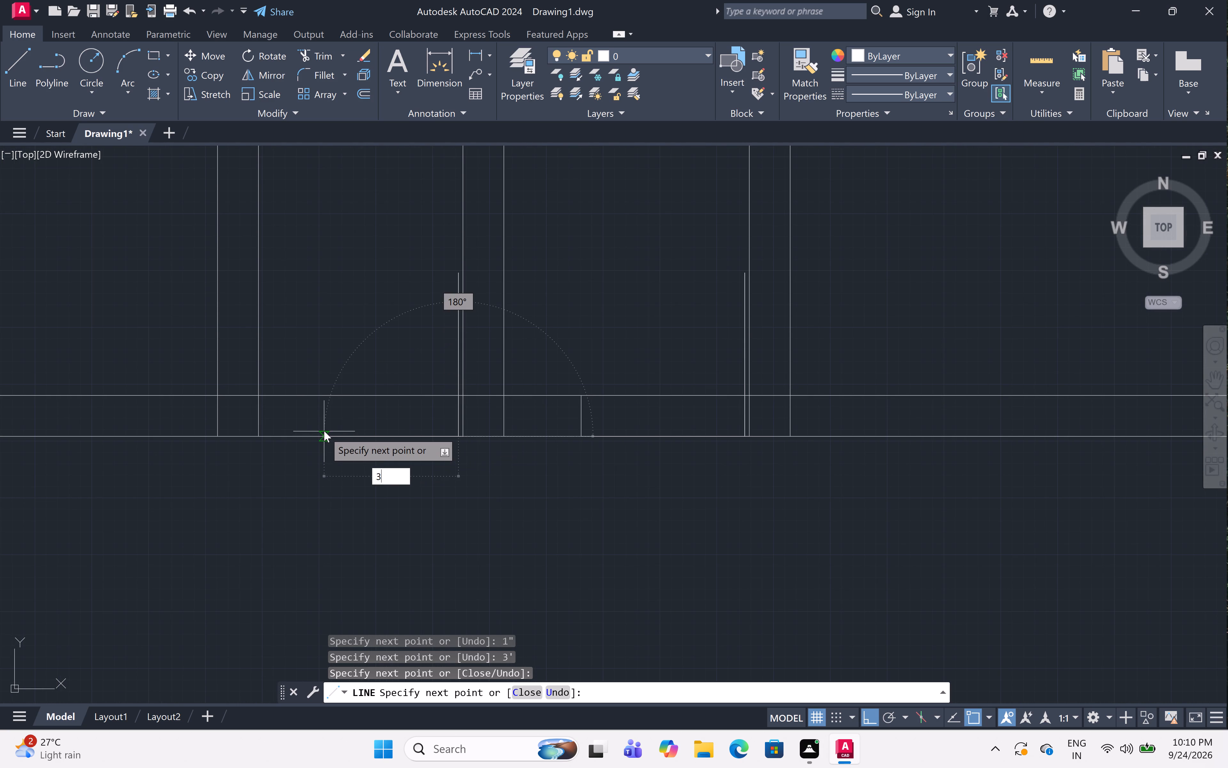
{"action": "type", "text": "'"}
{"action": "key", "text": "space"}
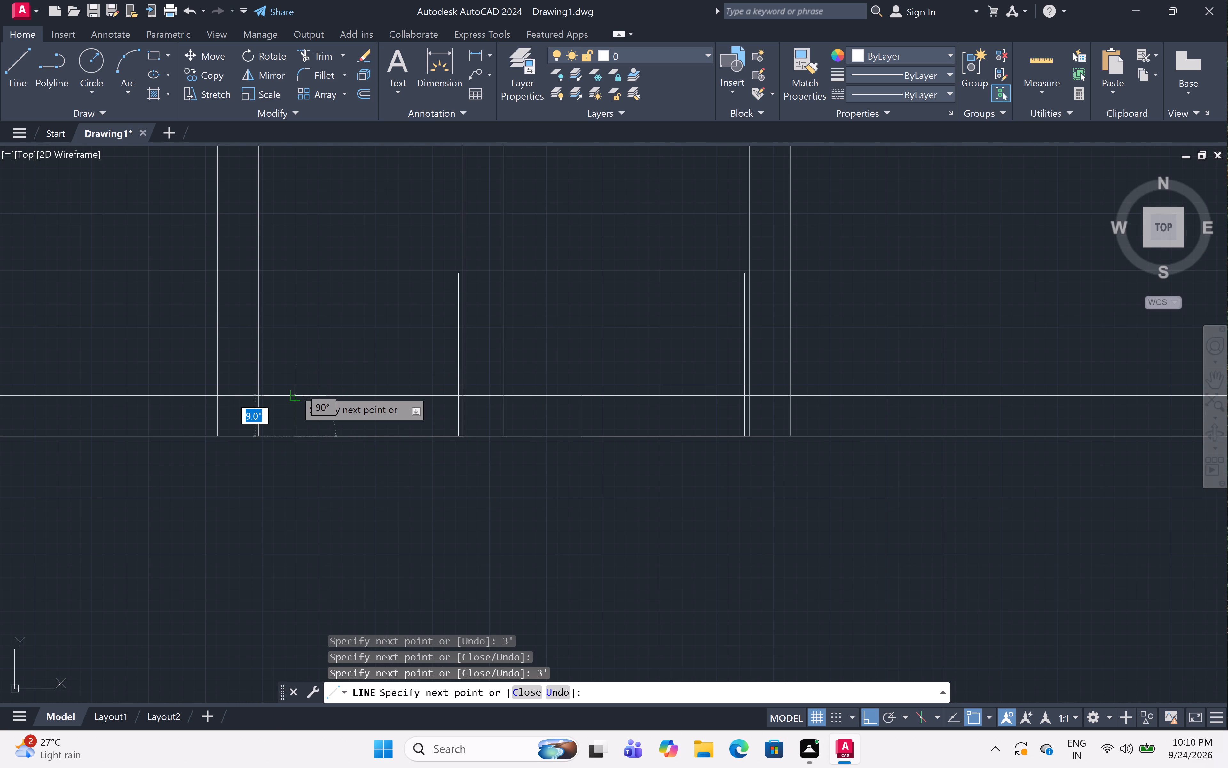
{"action": "left_click", "coordinate": [295, 391]}
{"action": "key", "text": "Escape"}
From the left outer wall's inner face, draw a line 1' right along the small left room's upper wall top face and 2'8" down.
{"action": "scroll", "coordinate": [424, 328], "scroll_direction": "down", "scroll_amount": 3}
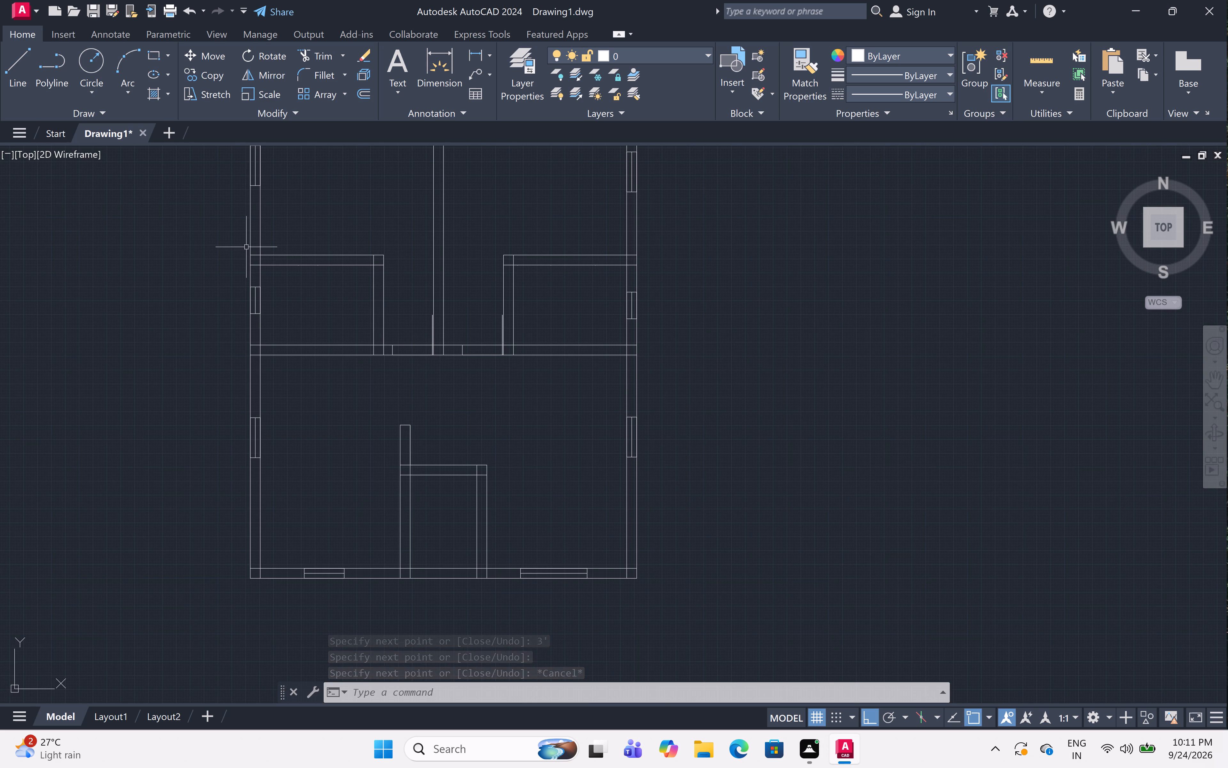
{"action": "scroll", "coordinate": [246, 247], "scroll_direction": "up", "scroll_amount": 2}
{"action": "scroll", "coordinate": [317, 262], "scroll_direction": "up", "scroll_amount": 2}
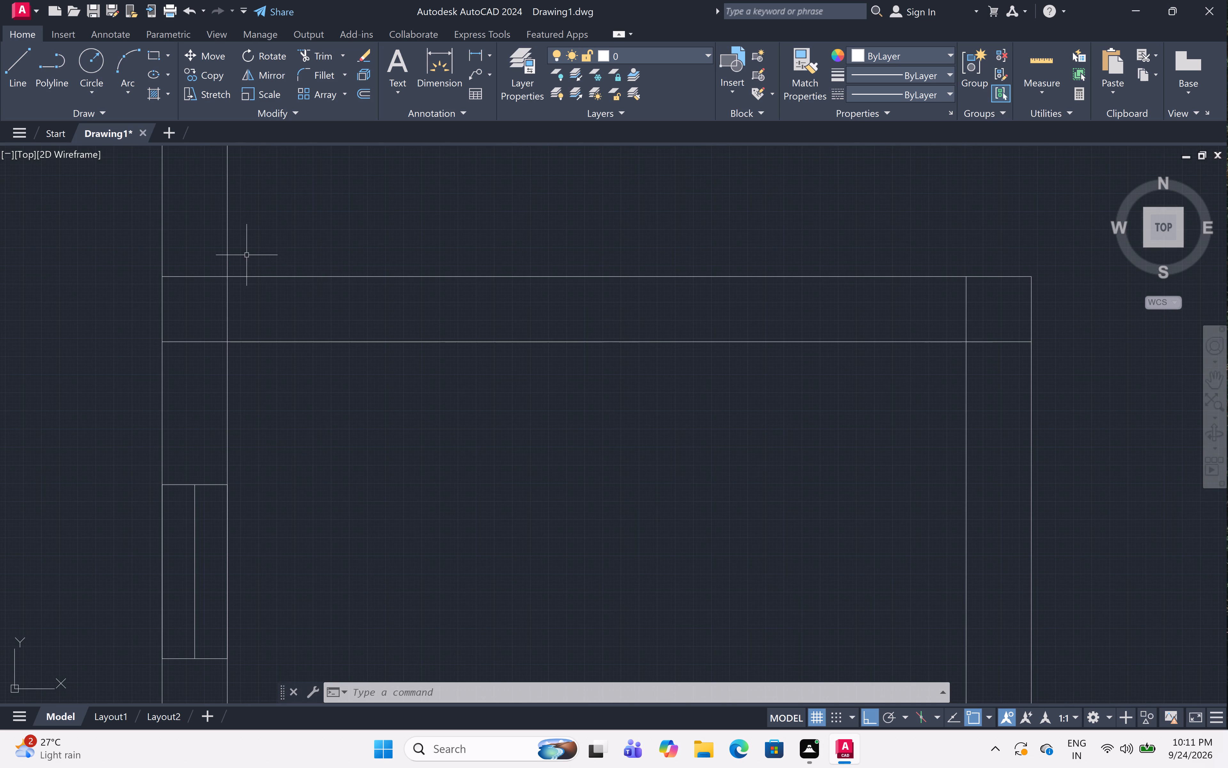
{"action": "type", "text": "l"}
{"action": "key", "text": "space"}
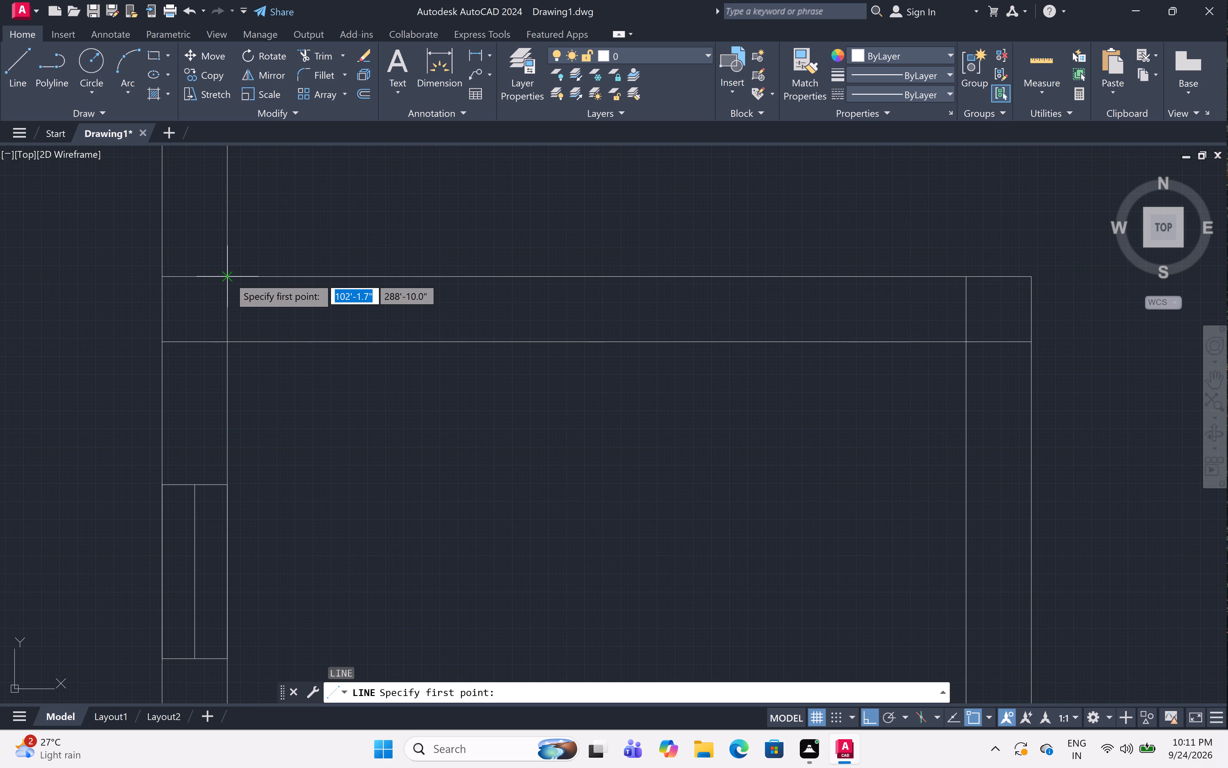
{"action": "left_click", "coordinate": [229, 277]}
{"action": "key", "text": "1"}
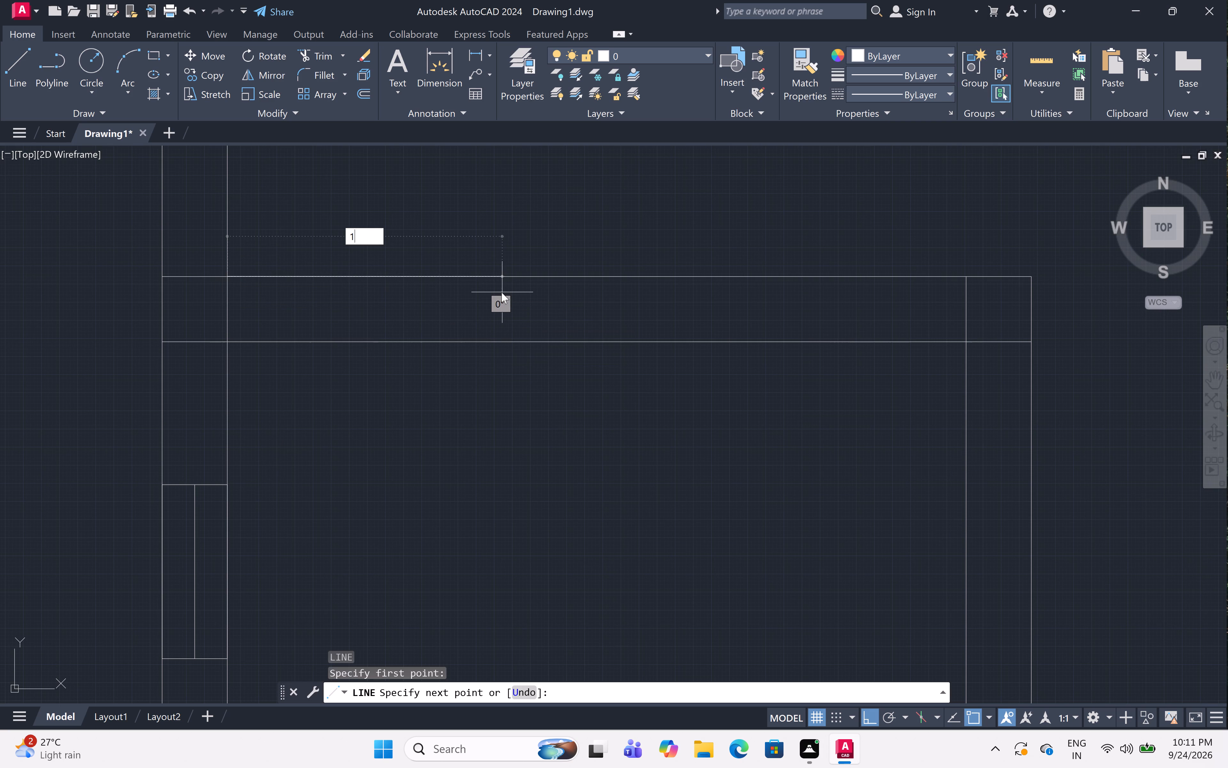
{"action": "type", "text": "'"}
{"action": "key", "text": "space"}
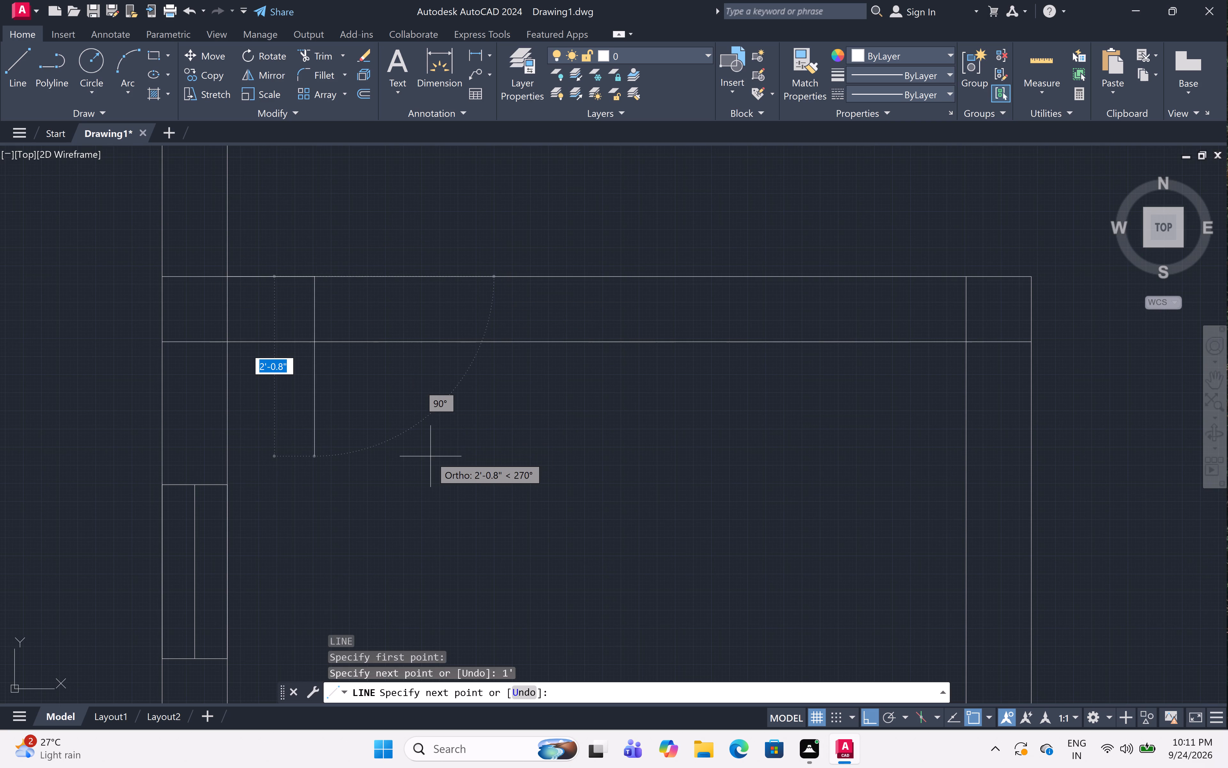
{"action": "type", "text": "2'"}
{"action": "key", "text": "8"}
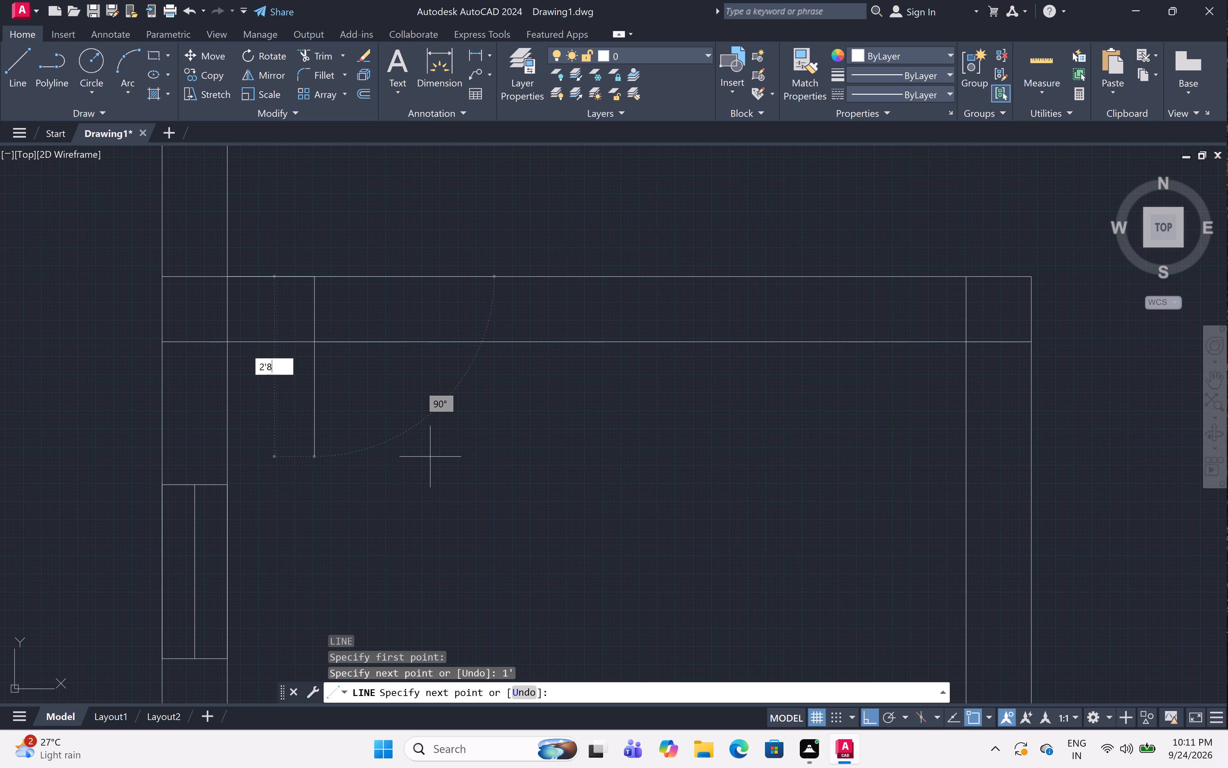
{"action": "key", "text": "shift+quotedbl"}
{"action": "key", "text": "space"}
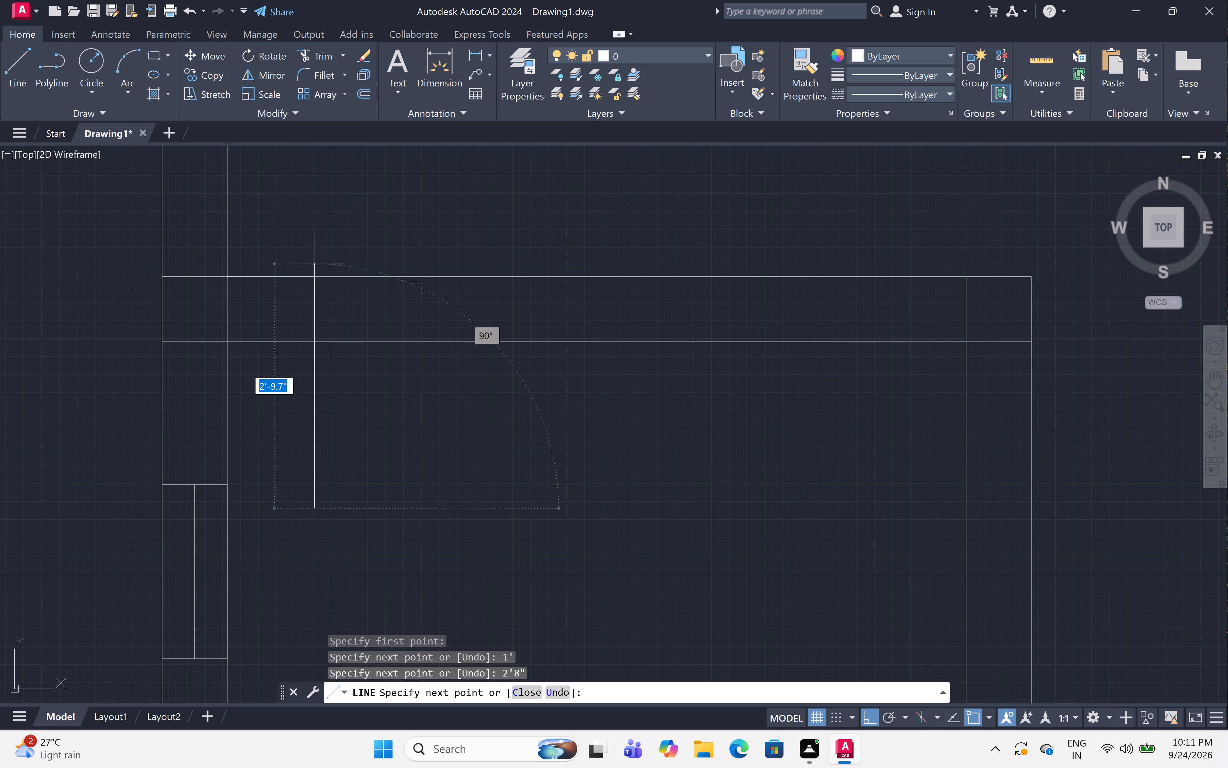
Continue the line back up to the wall's top face, 2'8" right along it, and 9" down across the wall.
{"action": "left_click", "coordinate": [312, 278]}
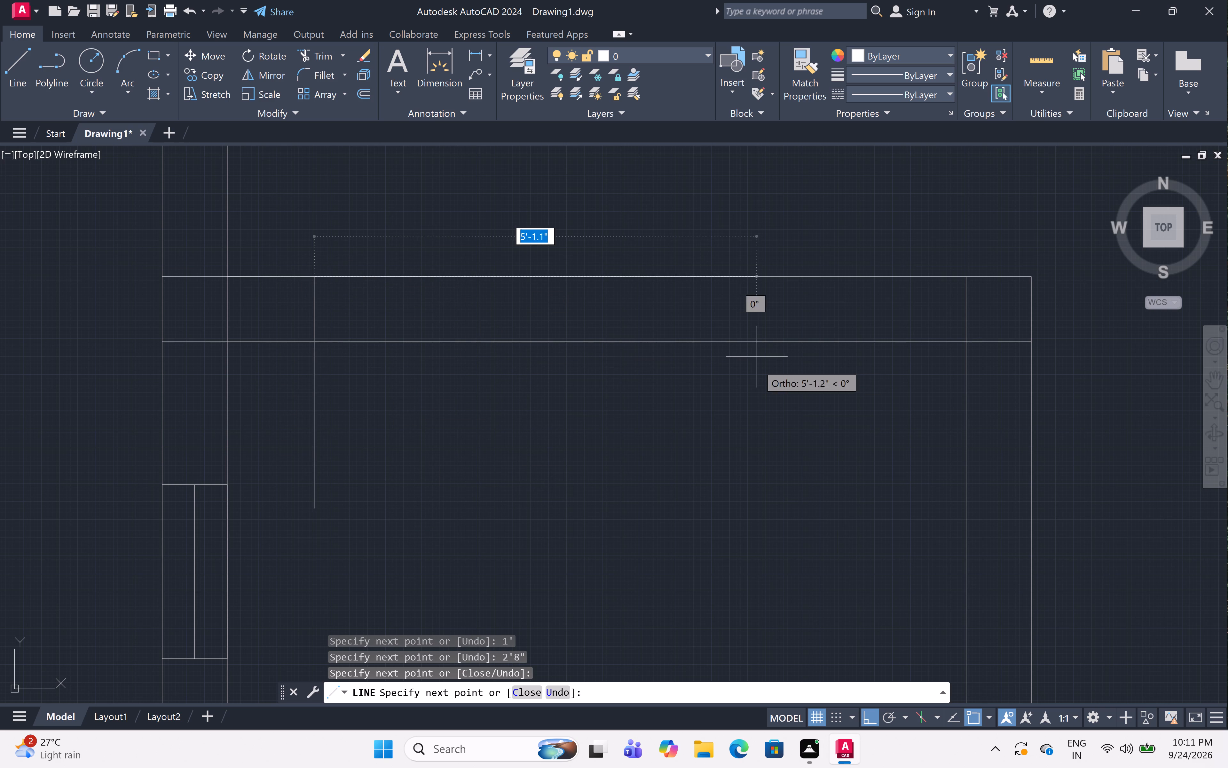
{"action": "key", "text": "2"}
{"action": "key", "text": "apostrophe"}
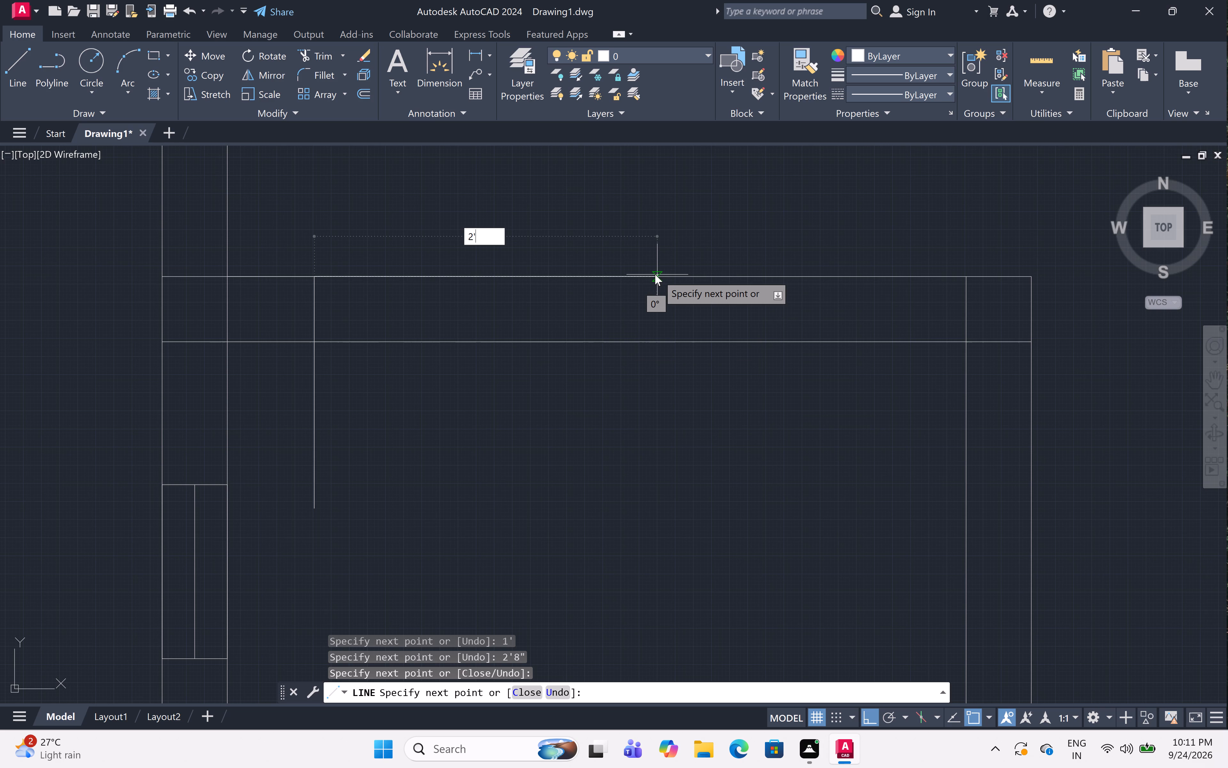
{"action": "key", "text": "8"}
{"action": "type", "text": "\""}
{"action": "key", "text": "space"}
{"action": "left_click", "coordinate": [549, 343]}
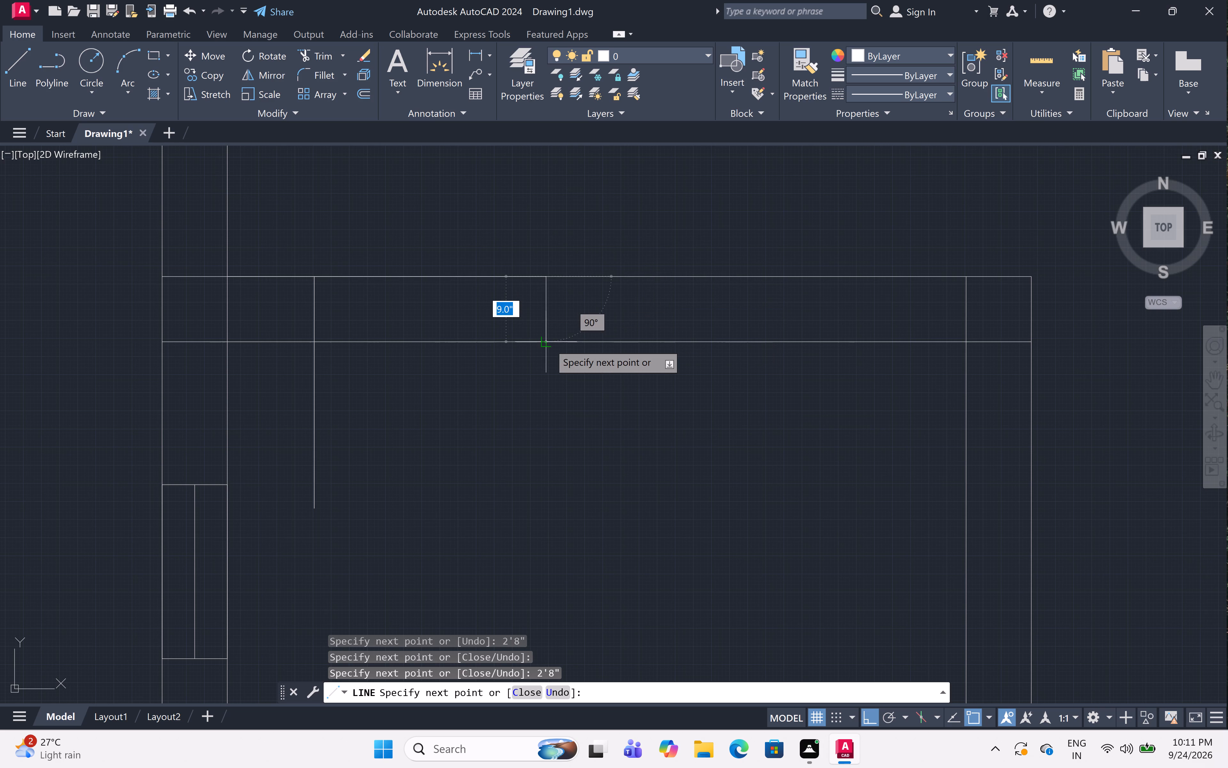
{"action": "key", "text": "space"}
From the small right room's left wall inner face, draw a line 1' right along the upper wall's top face and 2'8" down.
{"action": "scroll", "coordinate": [564, 329], "scroll_direction": "down", "scroll_amount": 5}
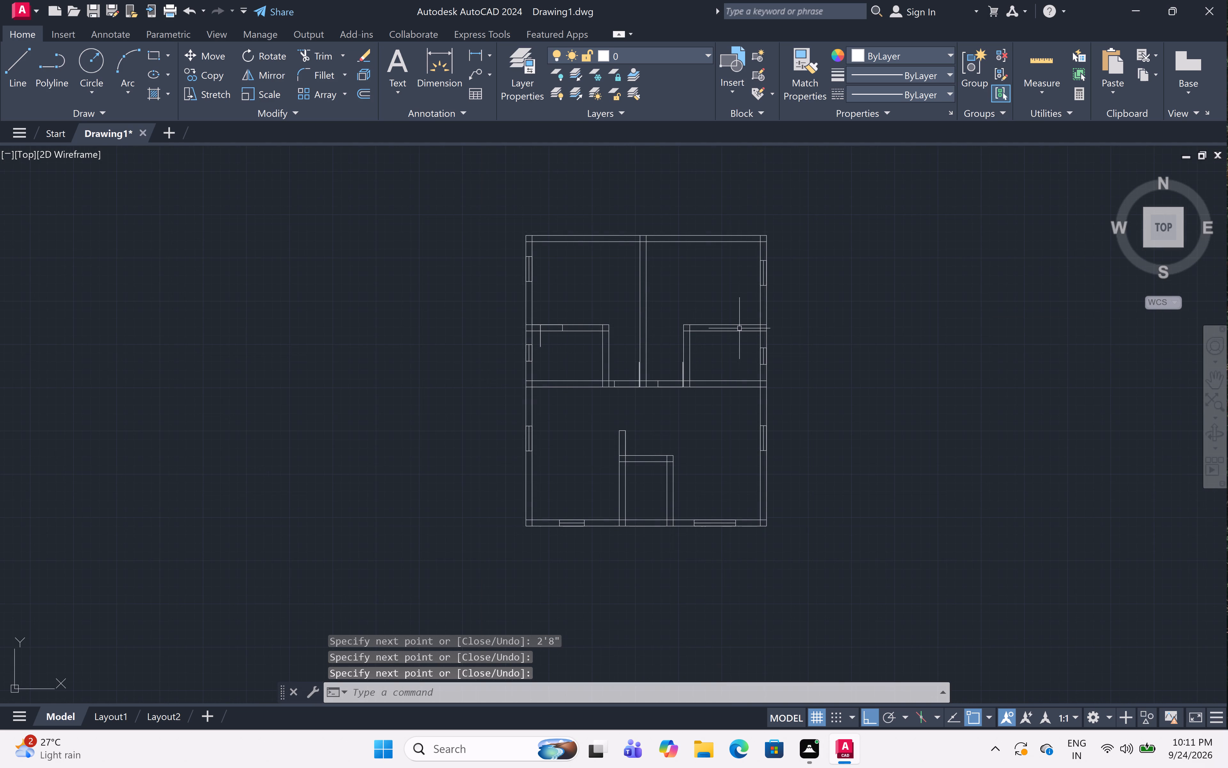
{"action": "scroll", "coordinate": [715, 324], "scroll_direction": "up", "scroll_amount": 4}
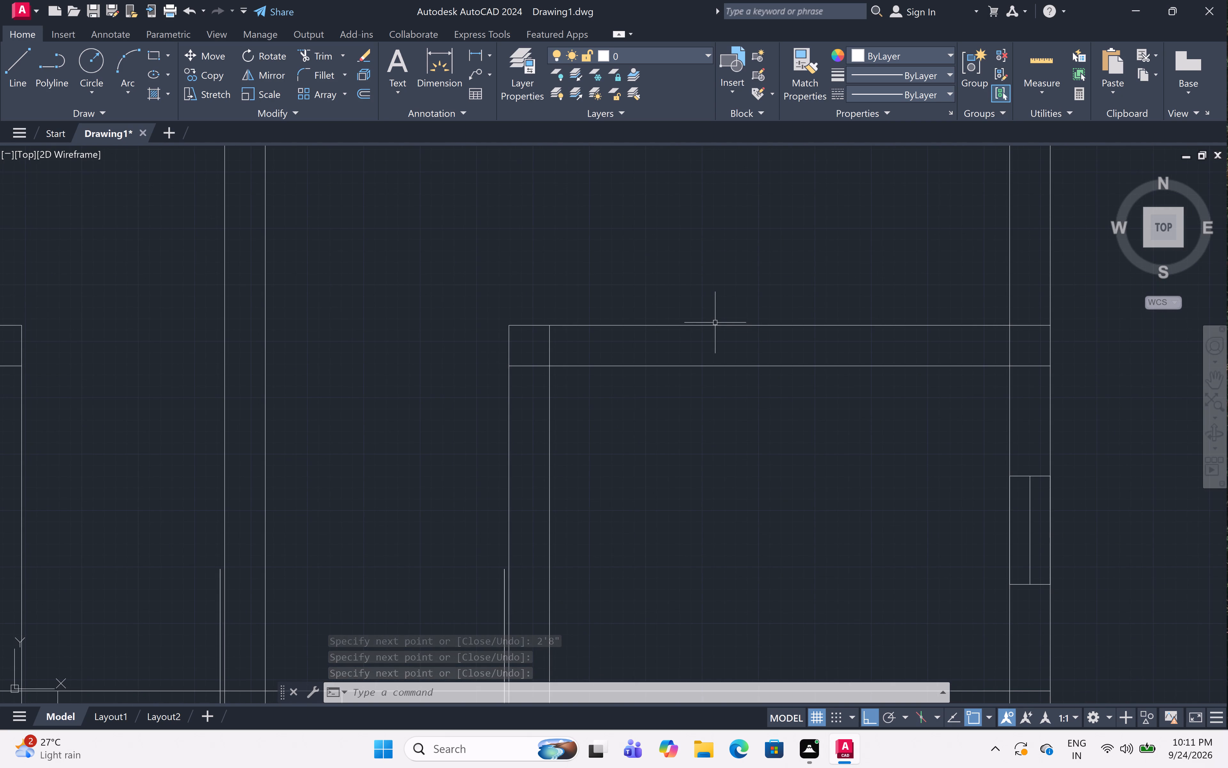
{"action": "type", "text": "l"}
{"action": "key", "text": "space"}
{"action": "left_click", "coordinate": [545, 325]}
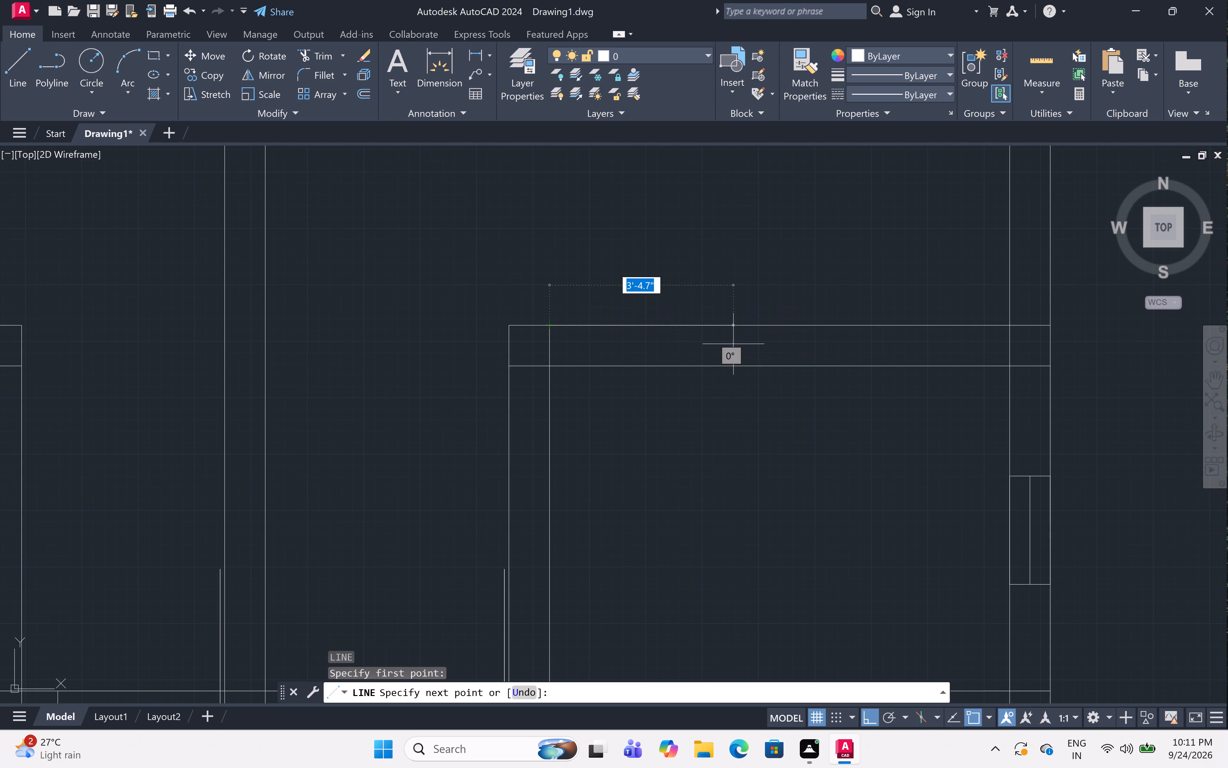
{"action": "key", "text": "1"}
{"action": "key", "text": "apostrophe"}
{"action": "key", "text": "space"}
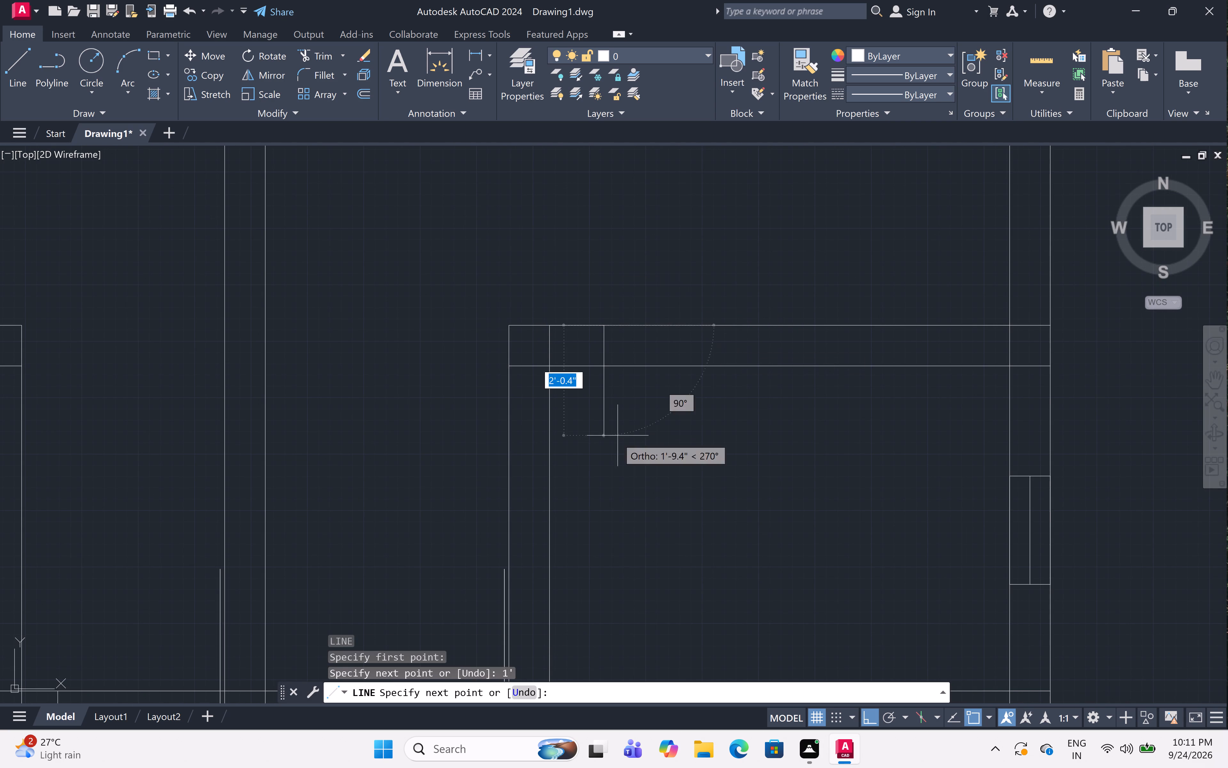
{"action": "key", "text": "2"}
{"action": "key", "text": "apostrophe"}
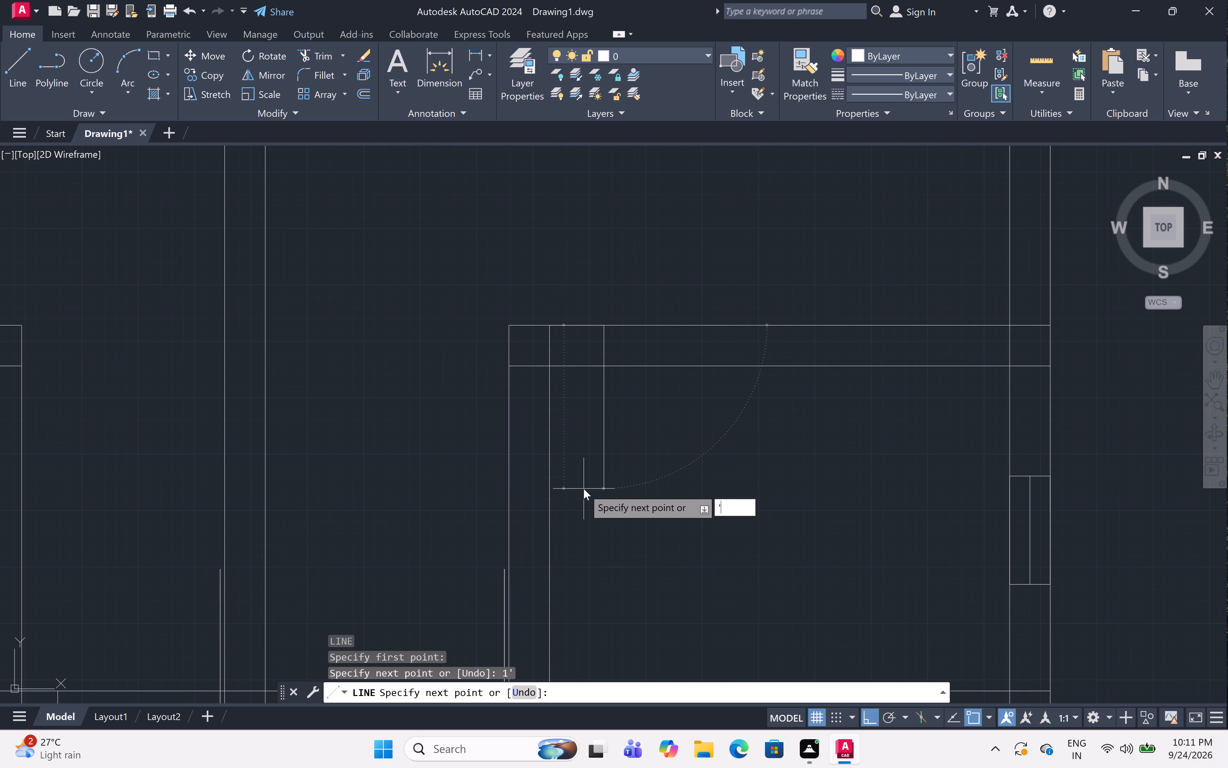
{"action": "key", "text": "8"}
{"action": "key", "text": "shift+quotedbl"}
{"action": "key", "text": "space"}
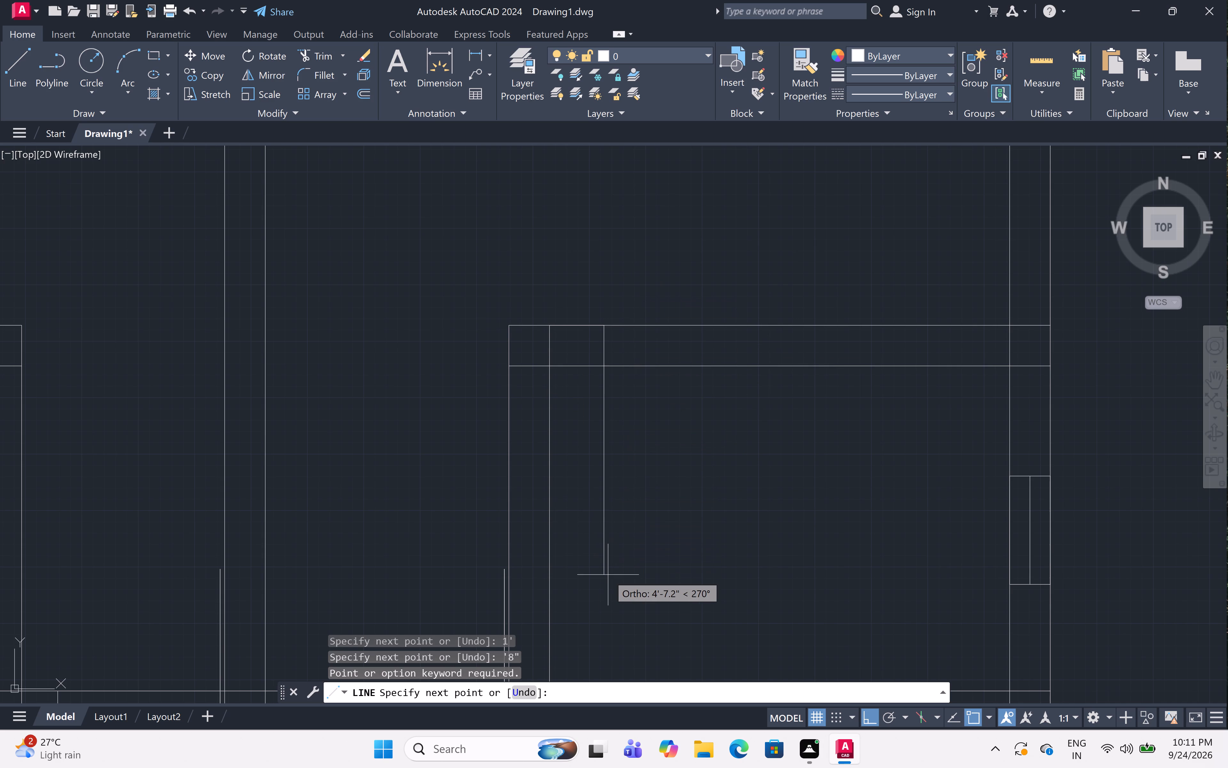
{"action": "key", "text": "2"}
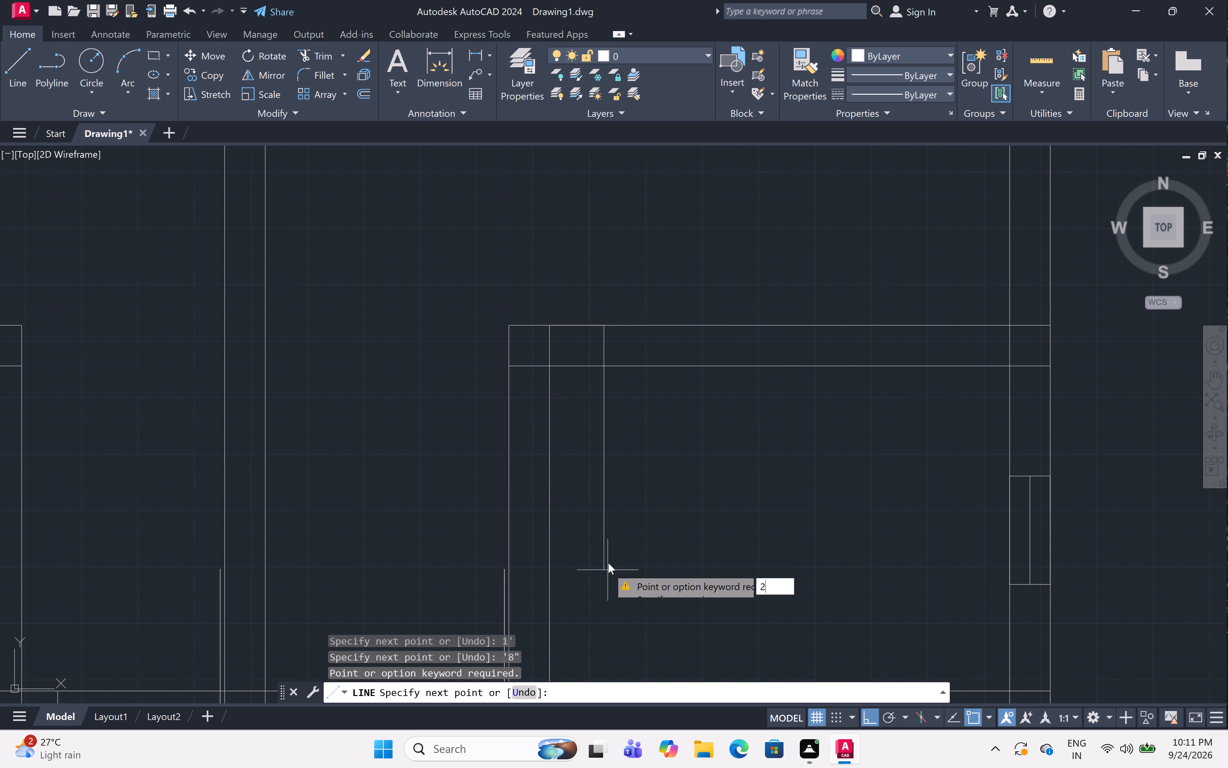
{"action": "key", "text": "apostrophe"}
{"action": "key", "text": "8"}
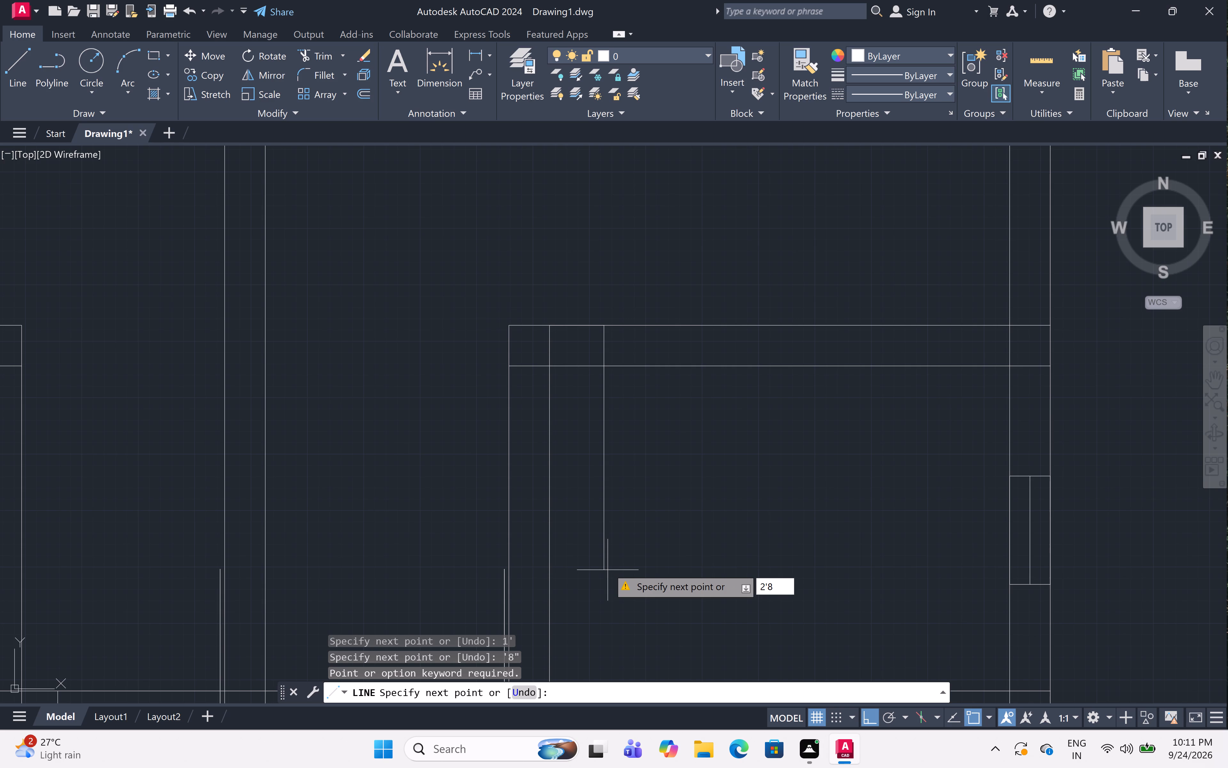
{"action": "key", "text": "shift+quotedbl"}
{"action": "key", "text": "space"}
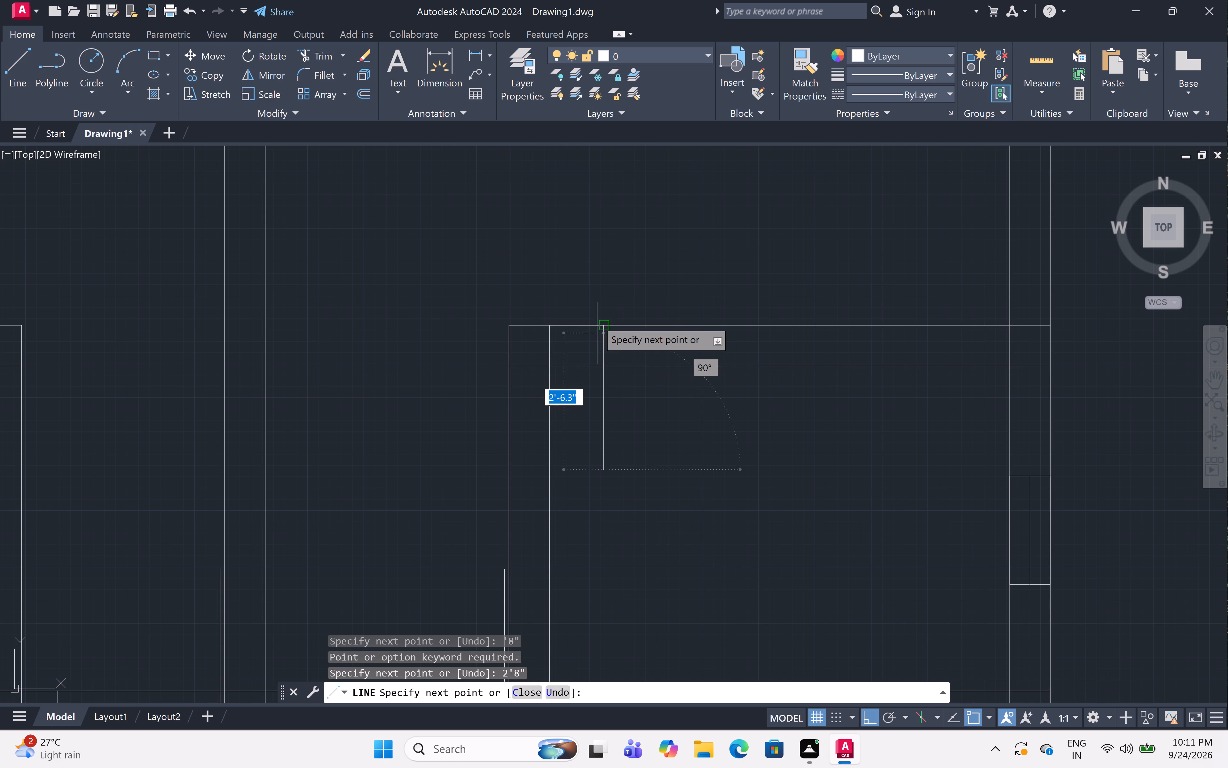
Continue the line back up to the wall's top face, 2'8" right along it, and 9" down across the small right room's upper wall.
{"action": "double_click", "coordinate": [602, 328]}
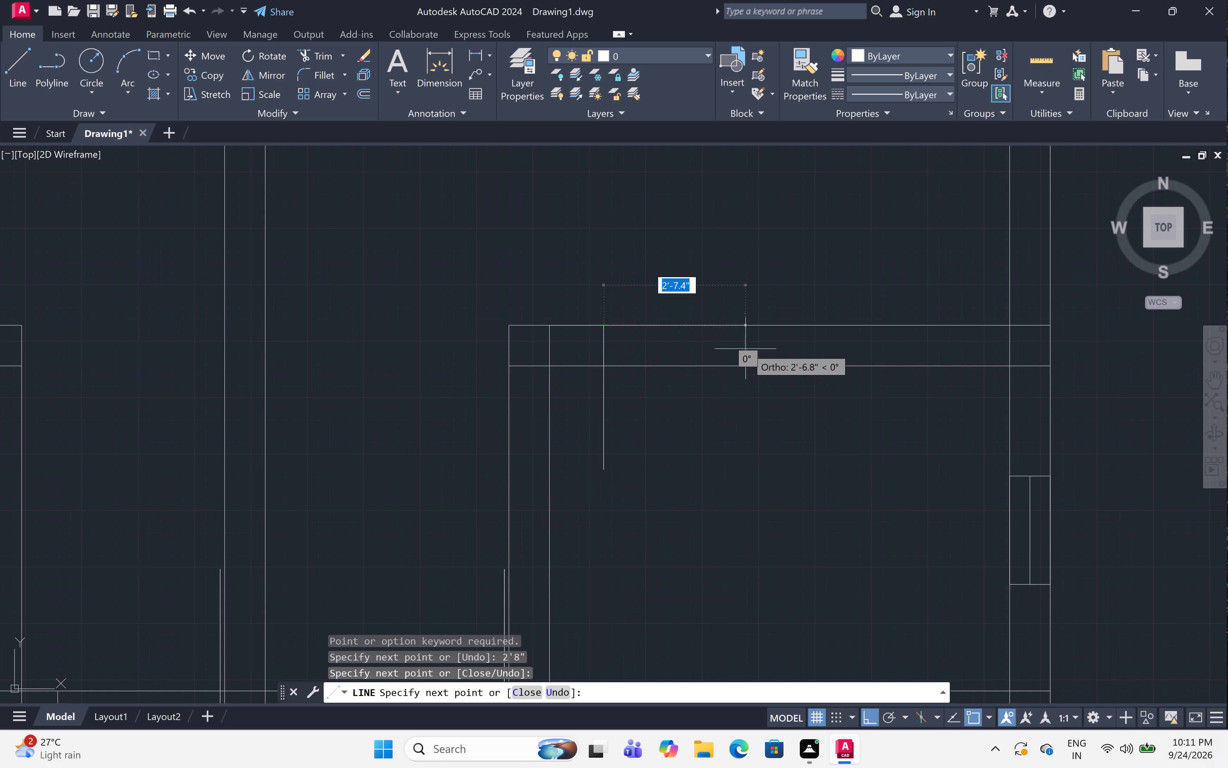
{"action": "type", "text": "2'"}
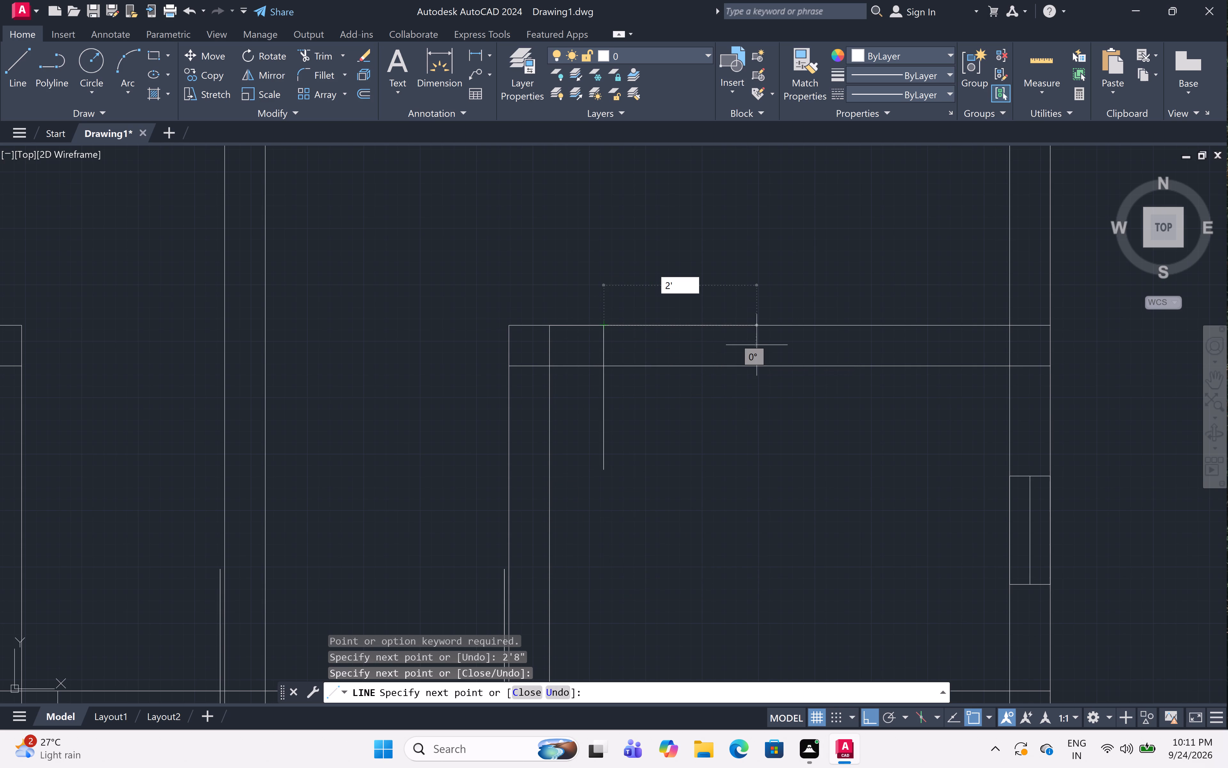
{"action": "key", "text": "8"}
{"action": "type", "text": "\""}
{"action": "key", "text": "space"}
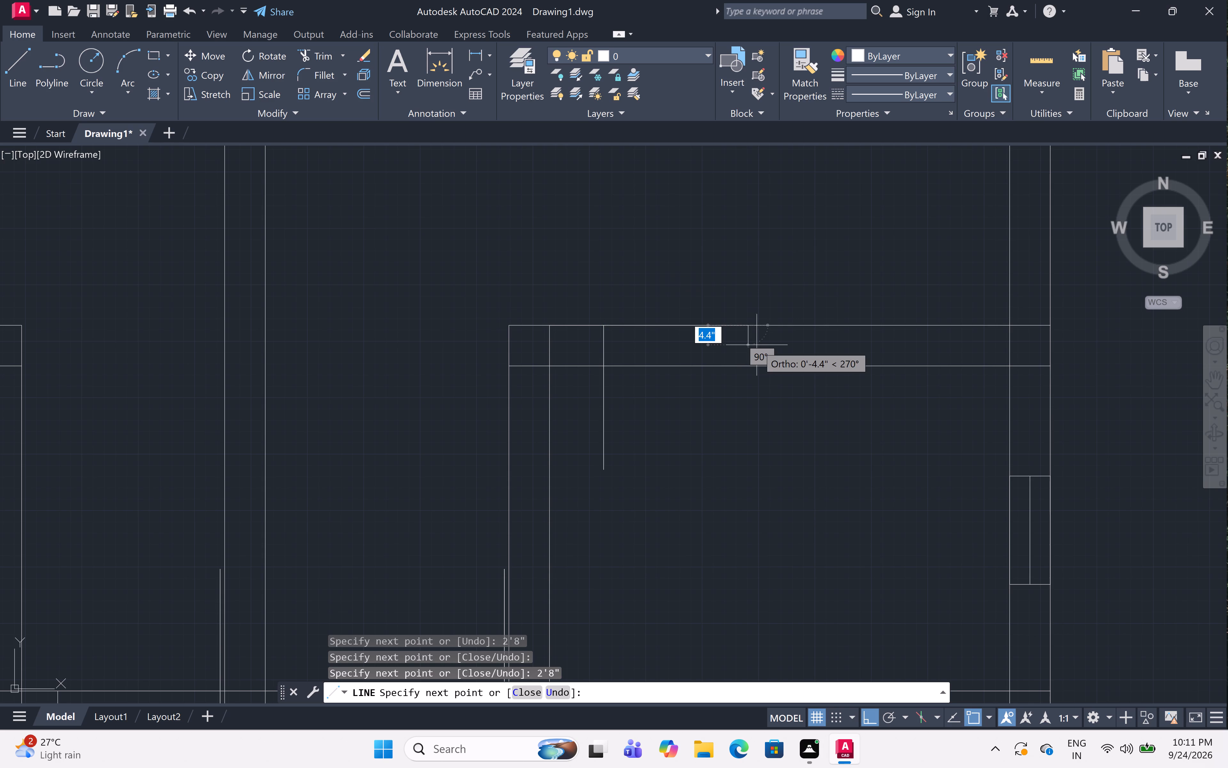
{"action": "left_click", "coordinate": [744, 367]}
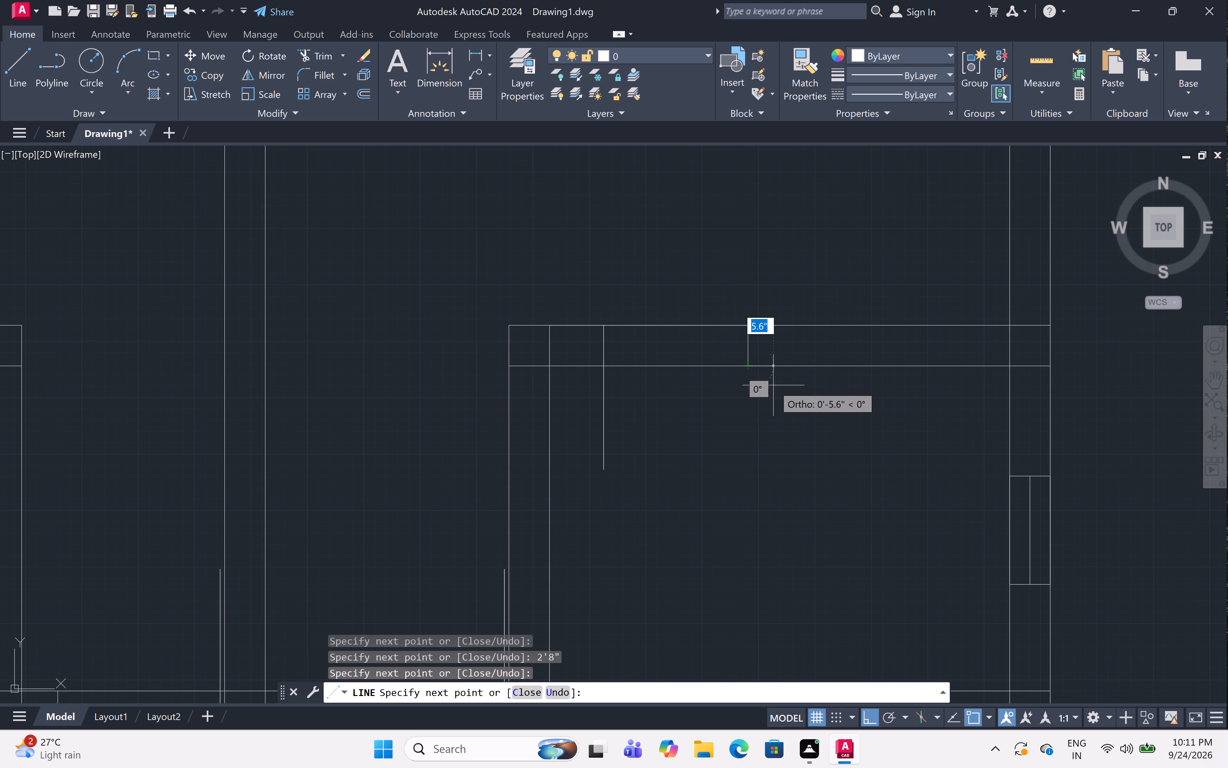
{"action": "key", "text": "Escape"}
{"action": "scroll", "coordinate": [785, 333], "scroll_direction": "down", "scroll_amount": 3}
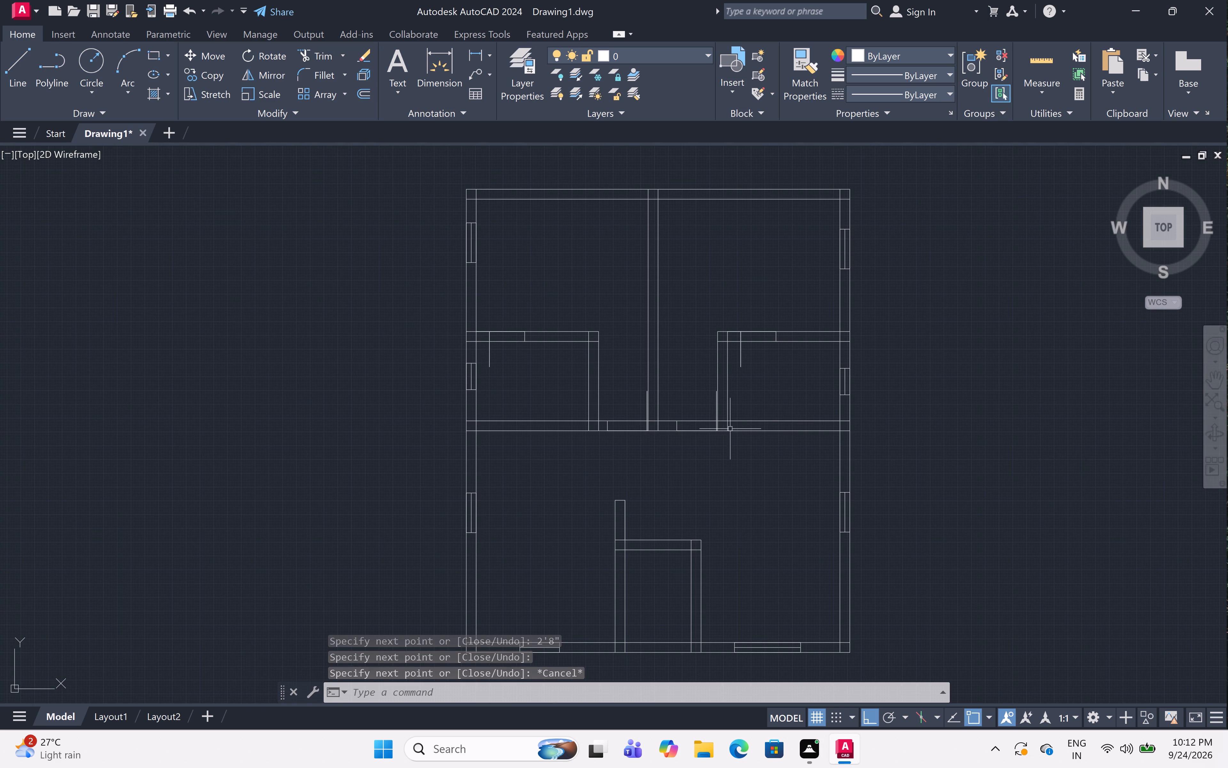
From the lower small room's right wall inner face, draw a line 1' left along the upper wall's bottom face and 2'8" up.
{"action": "scroll", "coordinate": [643, 426], "scroll_direction": "up", "scroll_amount": 3}
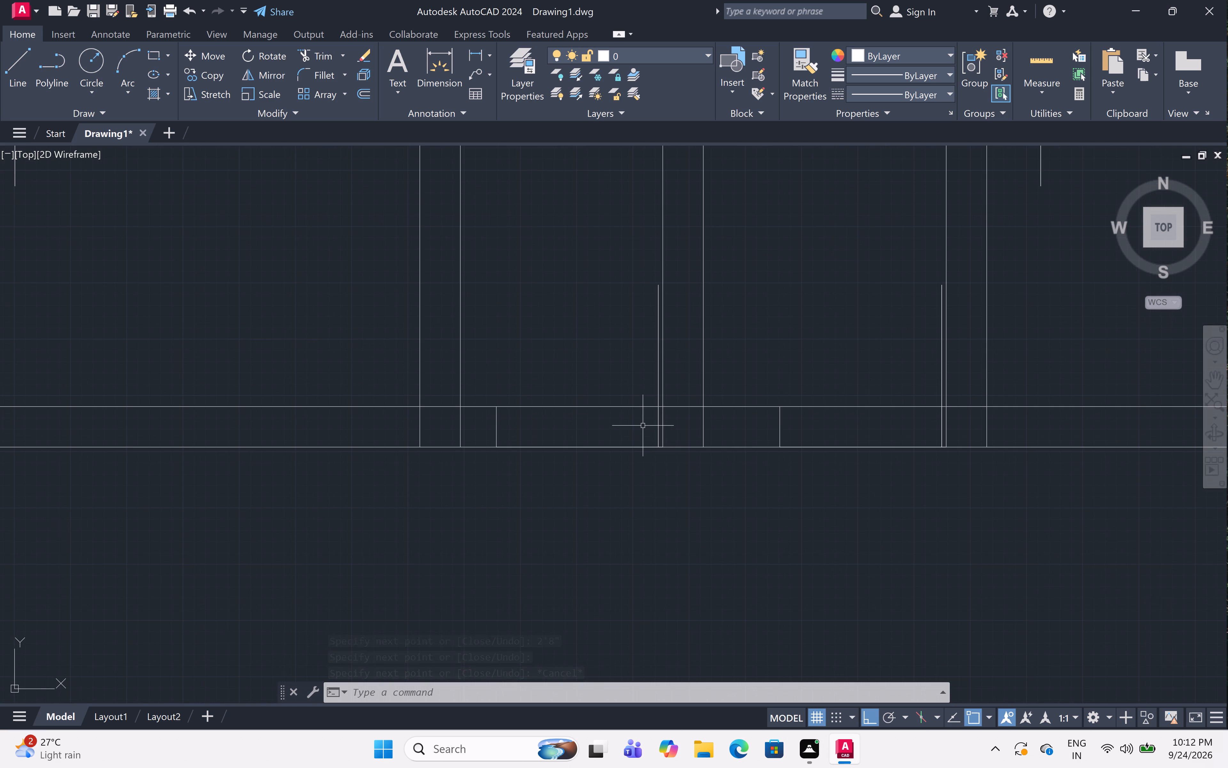
{"action": "scroll", "coordinate": [689, 434], "scroll_direction": "down", "scroll_amount": 2}
{"action": "scroll", "coordinate": [715, 467], "scroll_direction": "down", "scroll_amount": 1}
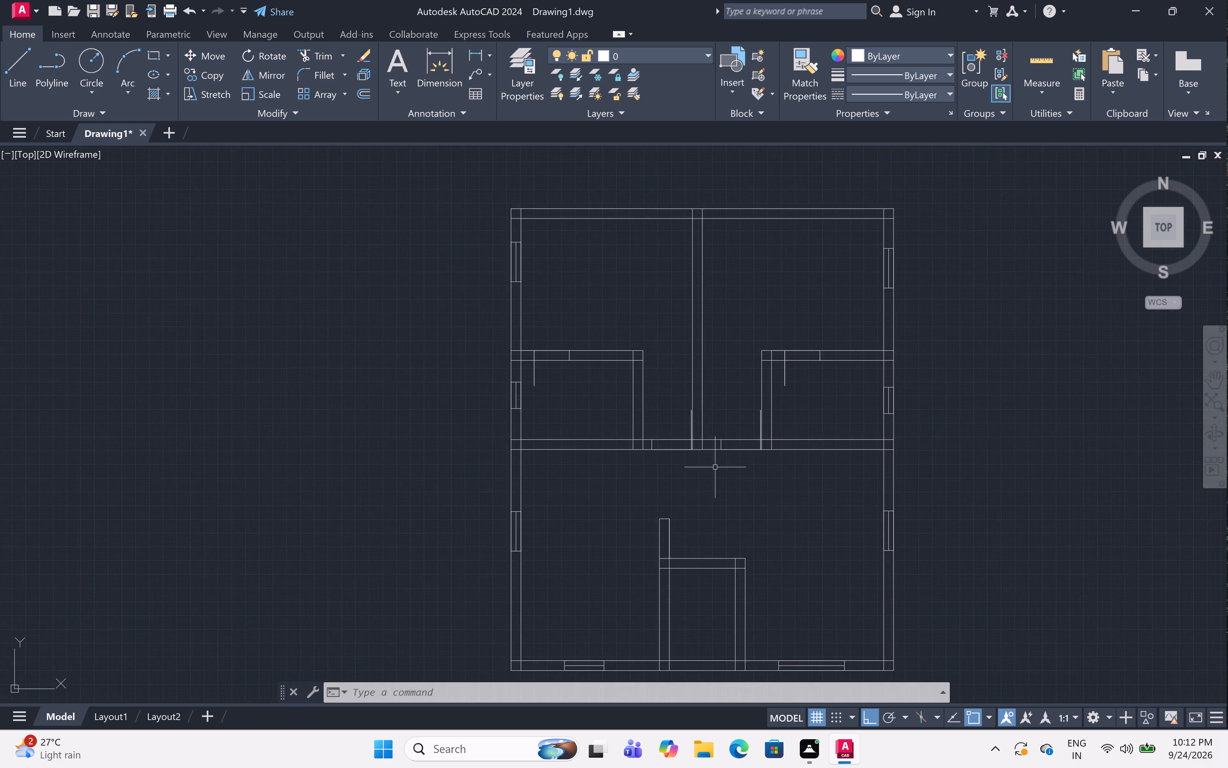
{"action": "scroll", "coordinate": [715, 467], "scroll_direction": "down", "scroll_amount": 1}
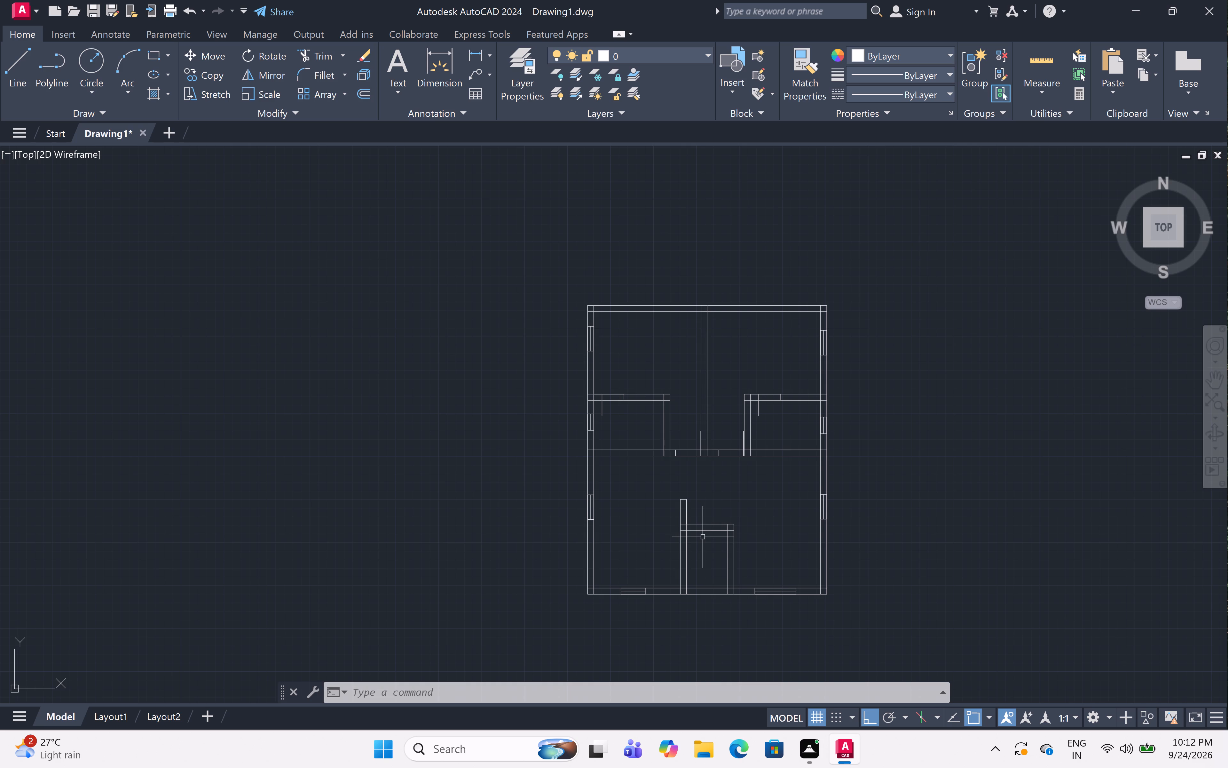
{"action": "scroll", "coordinate": [715, 519], "scroll_direction": "up", "scroll_amount": 4}
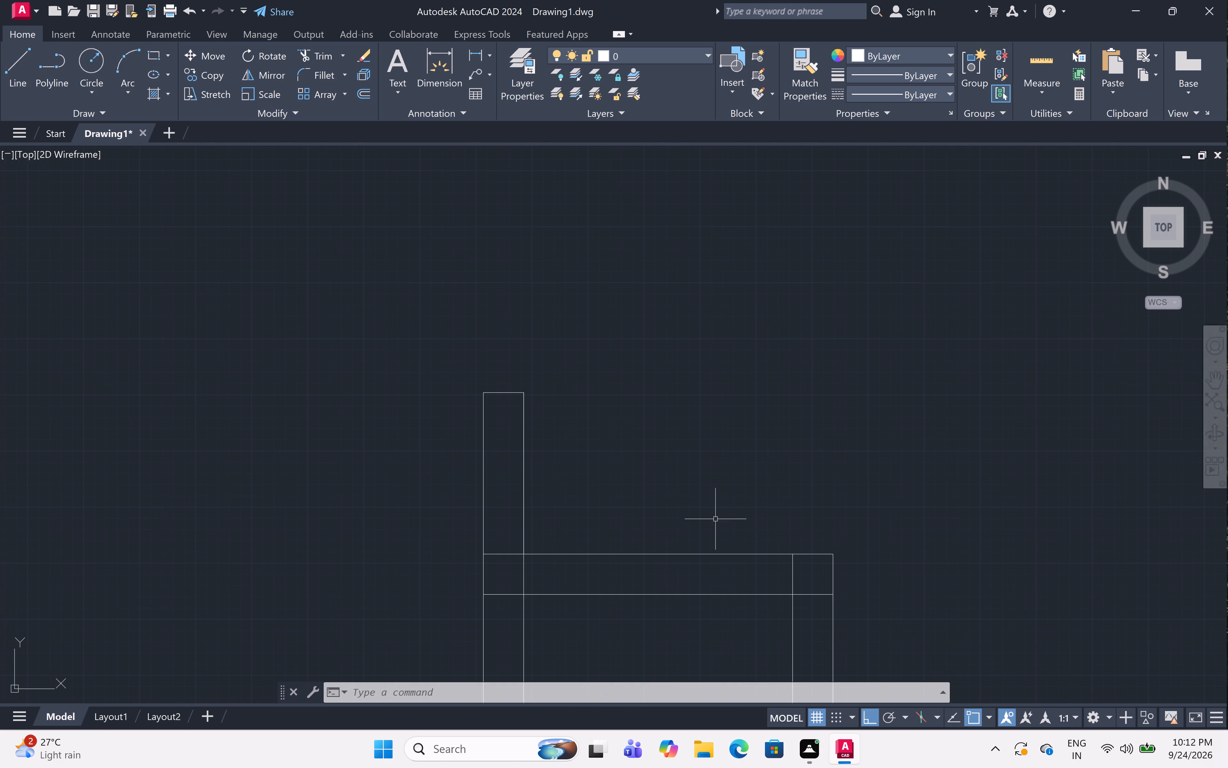
{"action": "middle_click_drag", "start_coordinate": [709, 555], "coordinate": [721, 403]}
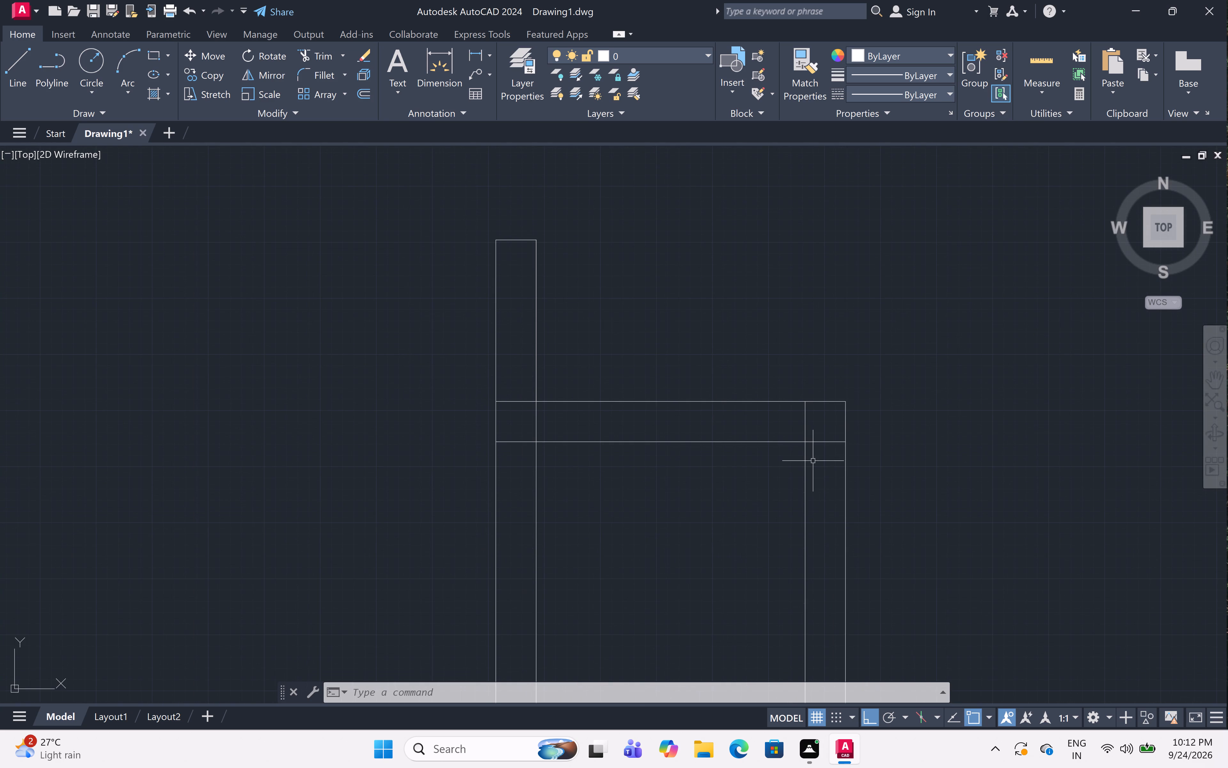
{"action": "type", "text": "l"}
{"action": "key", "text": "space"}
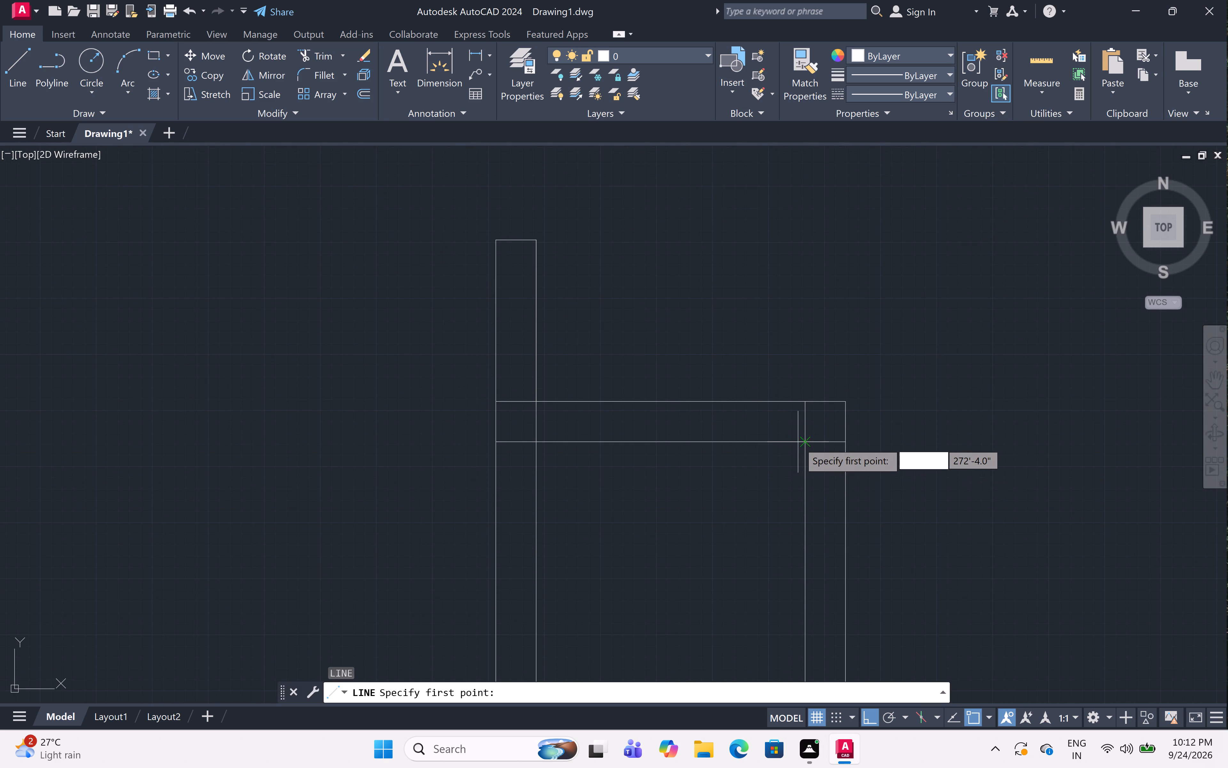
{"action": "left_click", "coordinate": [800, 442]}
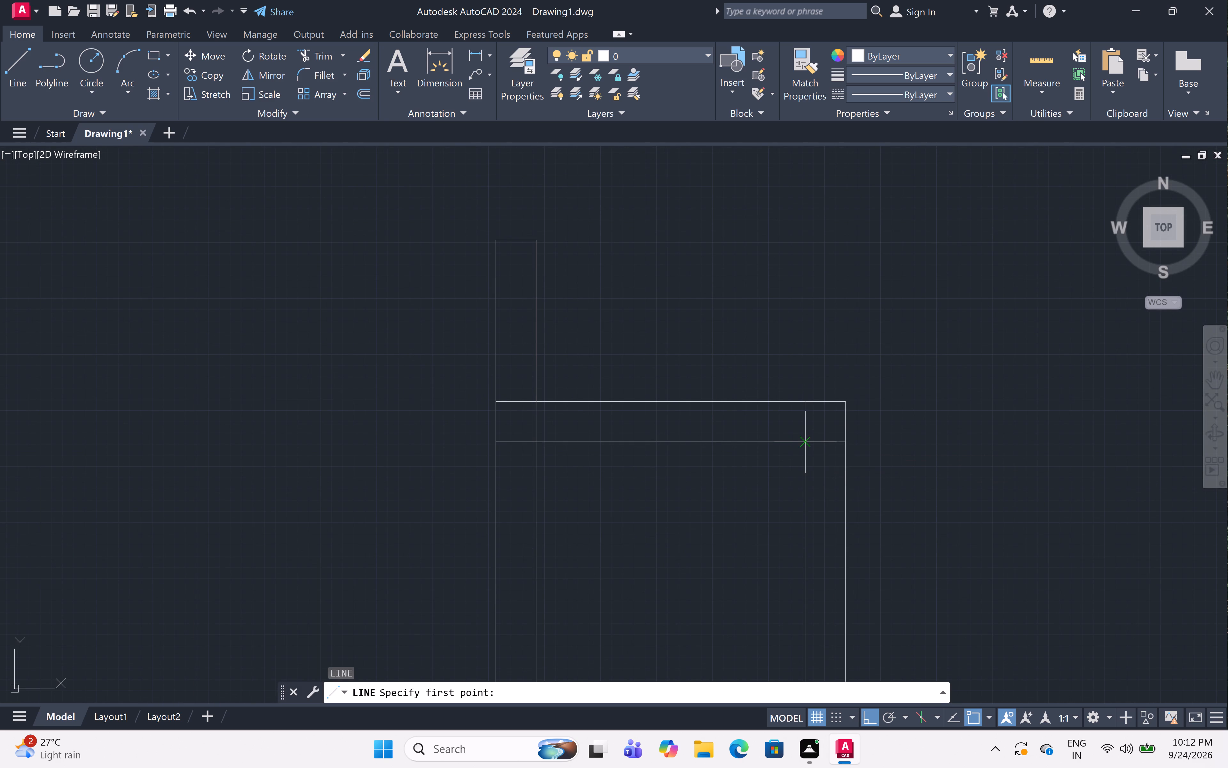
{"action": "type", "text": "1'"}
{"action": "key", "text": "space"}
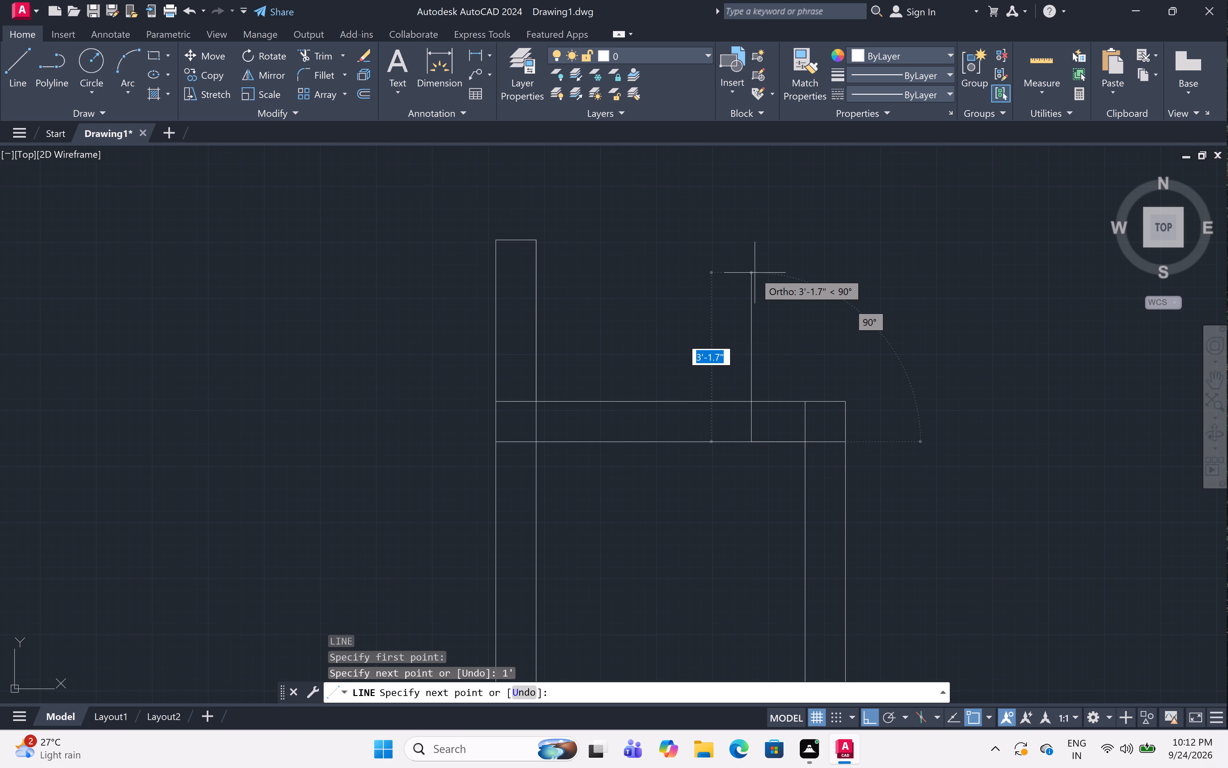
{"action": "key", "text": "2"}
{"action": "type", "text": "'8"}
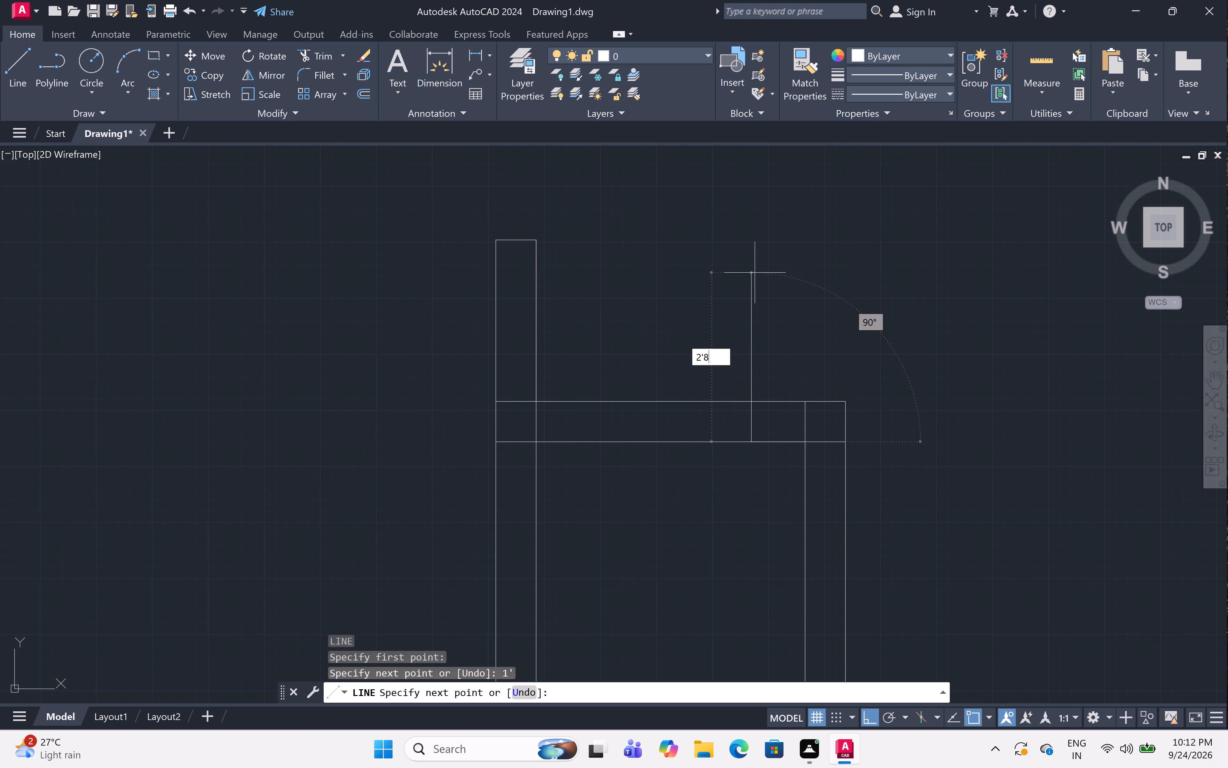
{"action": "type", "text": "\""}
{"action": "key", "text": "space"}
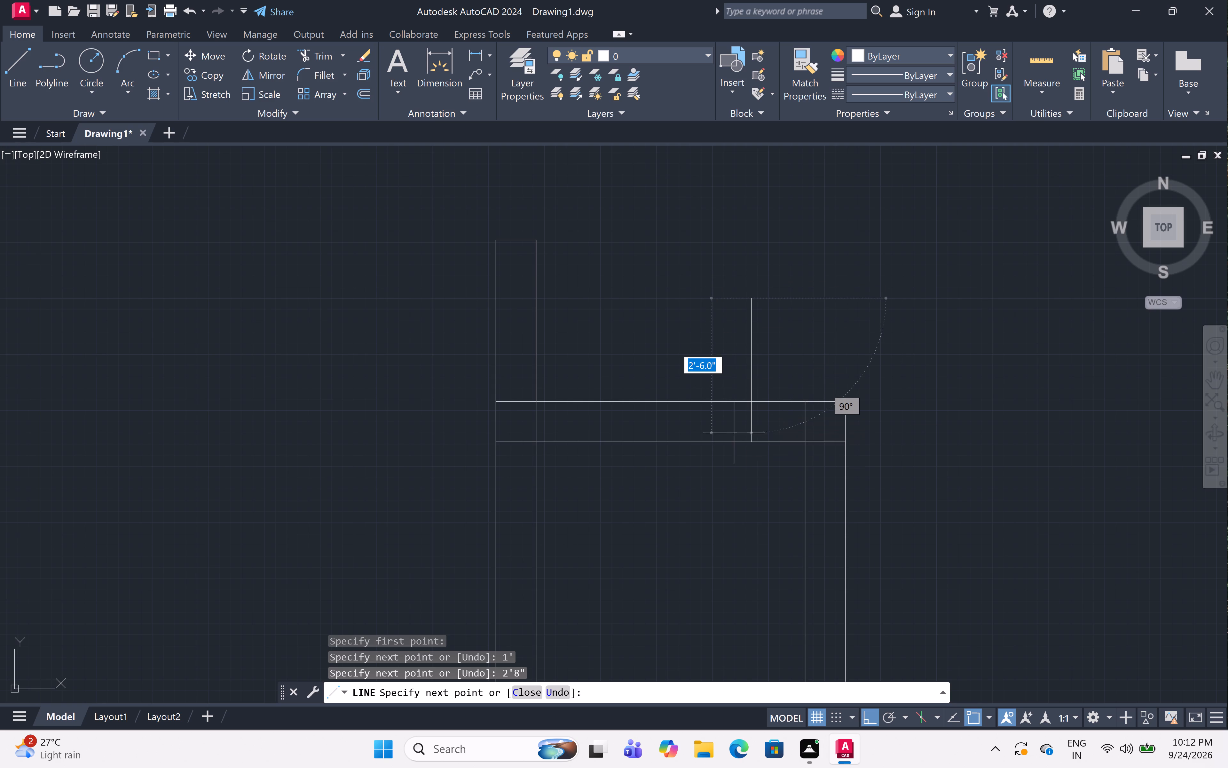
Continue the line back down to the wall's bottom face, 2'8" left along it, and up across the wall to its top face.
{"action": "left_click", "coordinate": [751, 437]}
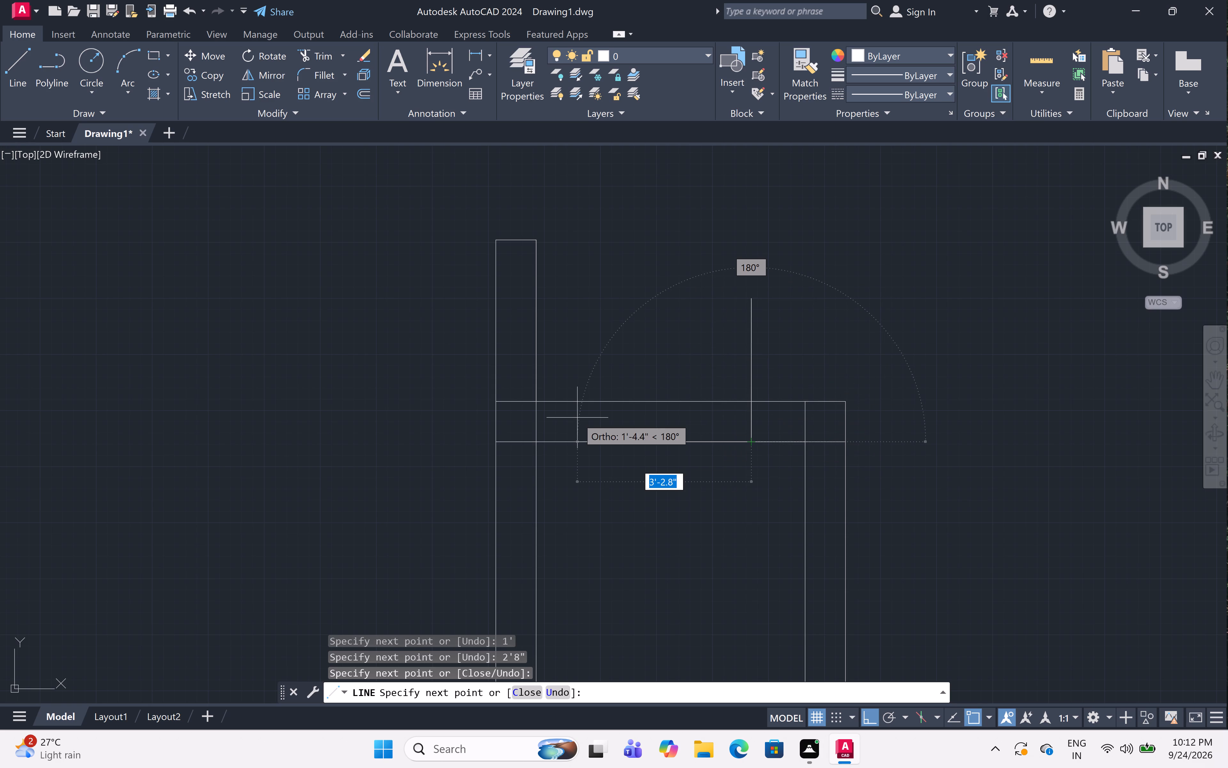
{"action": "key", "text": "2"}
{"action": "key", "text": "apostrophe"}
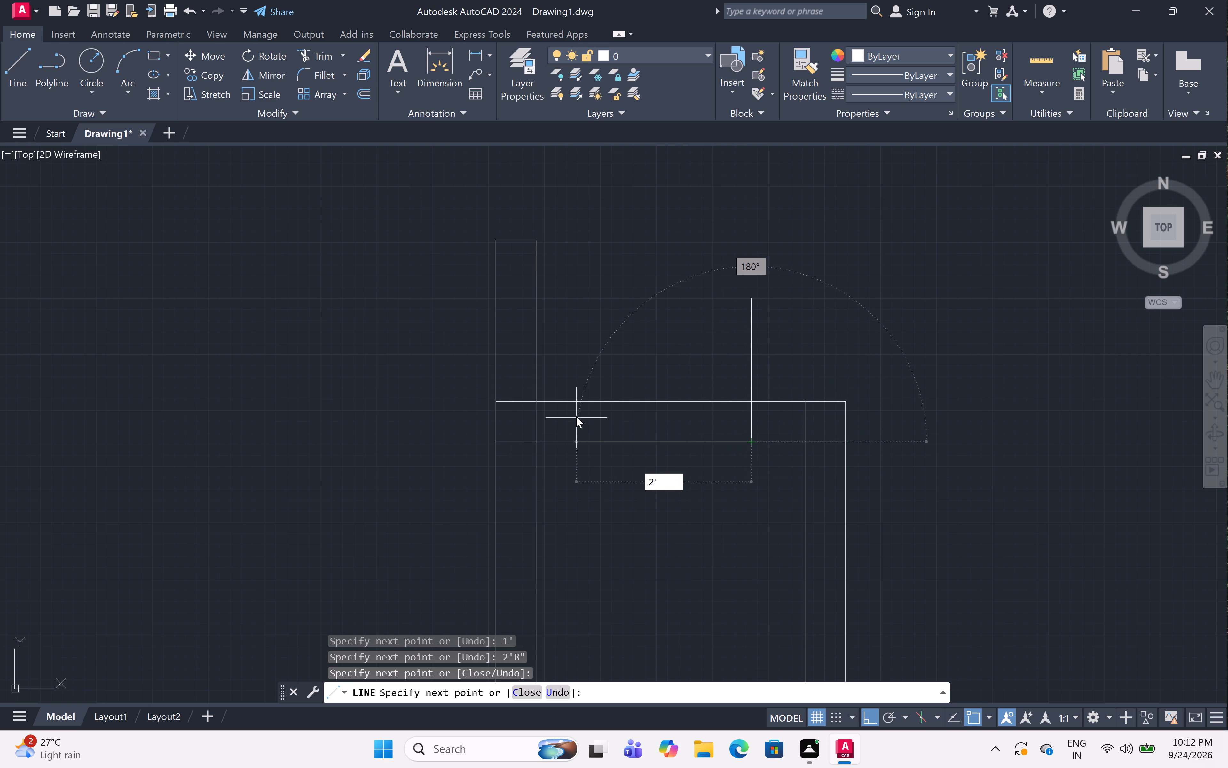
{"action": "type", "text": "8\""}
{"action": "key", "text": "space"}
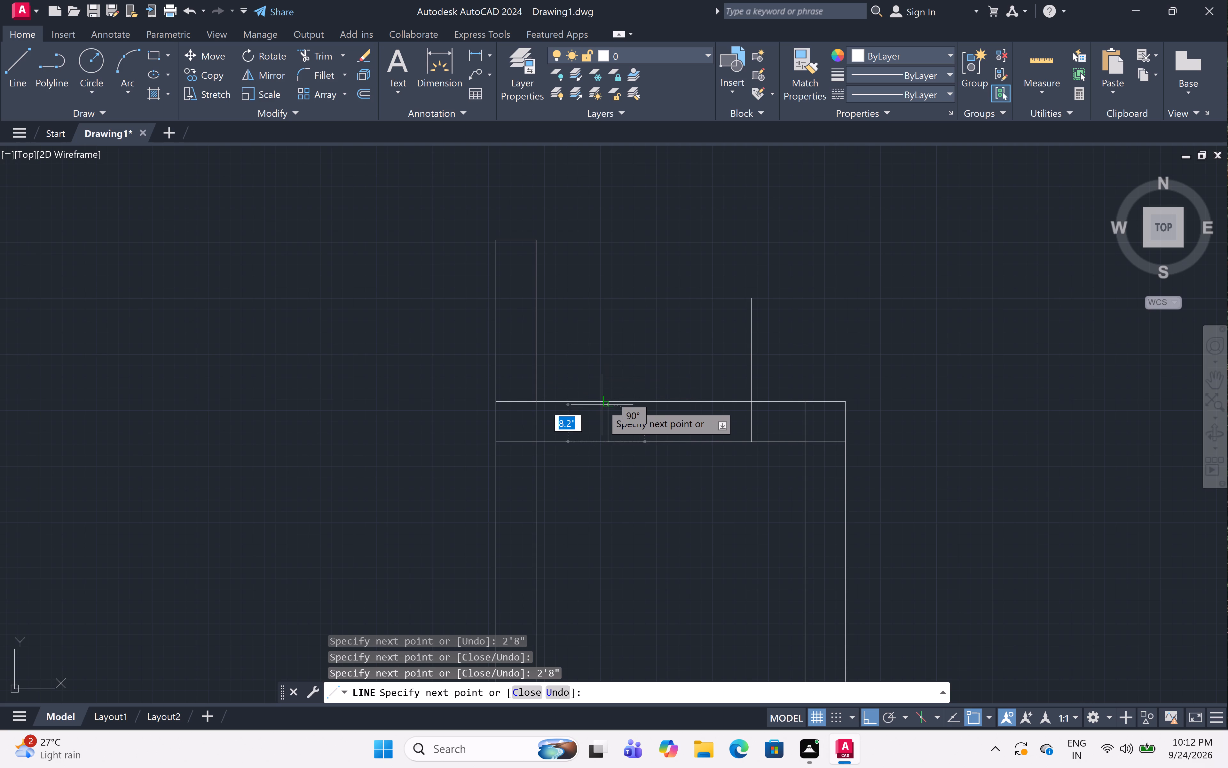
{"action": "left_click", "coordinate": [604, 399]}
{"action": "key", "text": "space"}
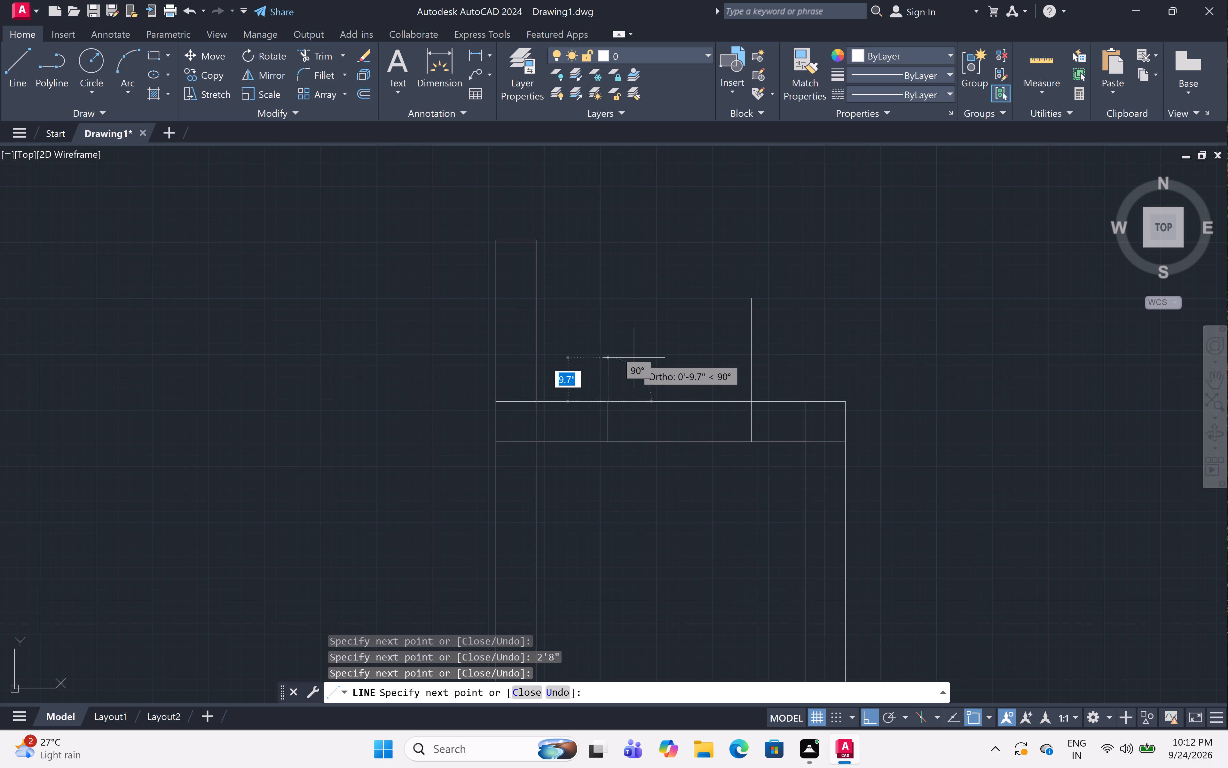
From the lower small room's right wall inner face, draw a line 1' left along the bottom outer wall's outer face and 3' up.
{"action": "scroll", "coordinate": [662, 313], "scroll_direction": "down", "scroll_amount": 3}
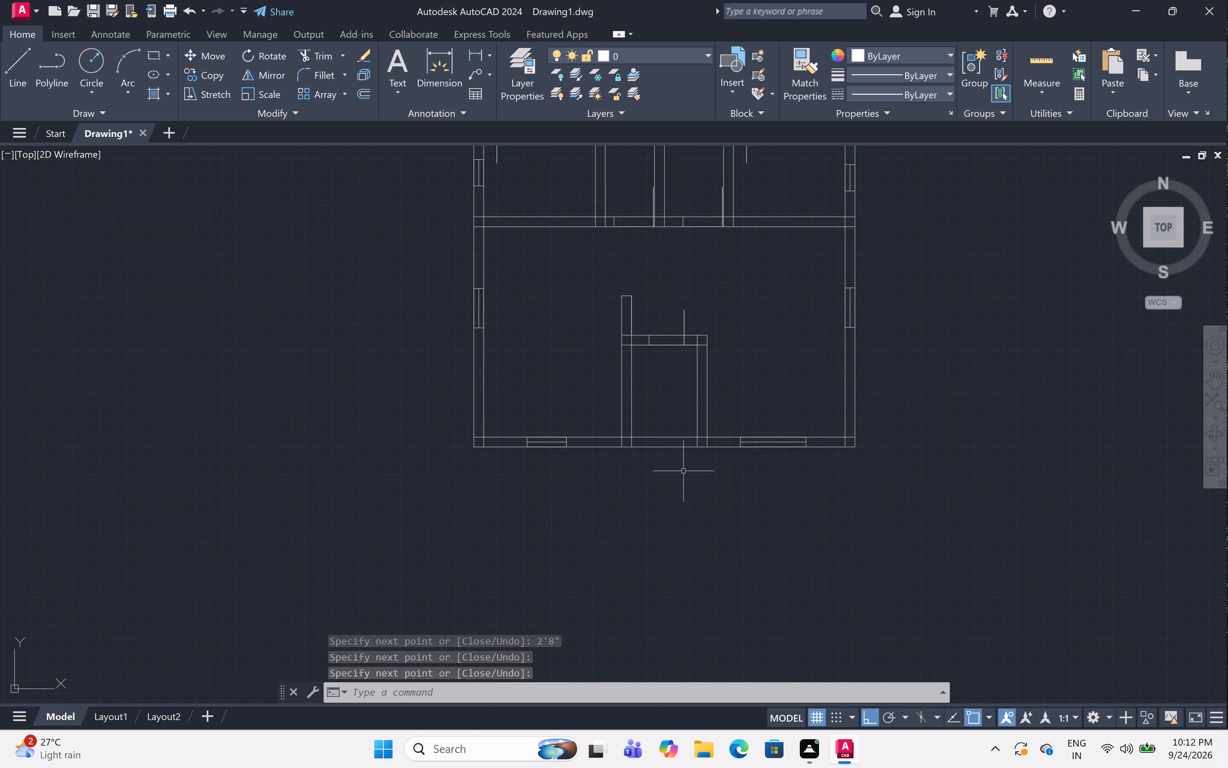
{"action": "scroll", "coordinate": [681, 446], "scroll_direction": "up", "scroll_amount": 2}
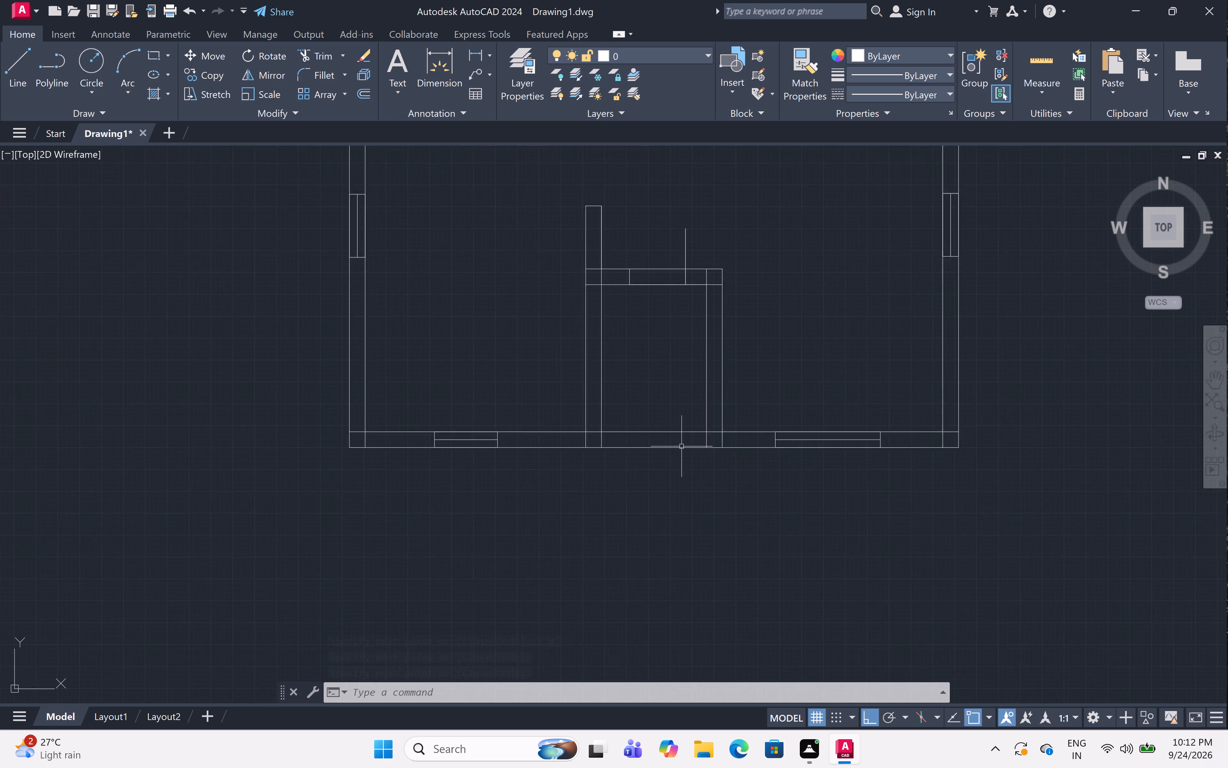
{"action": "scroll", "coordinate": [681, 446], "scroll_direction": "up", "scroll_amount": 1}
{"action": "type", "text": "l"}
{"action": "key", "text": "space"}
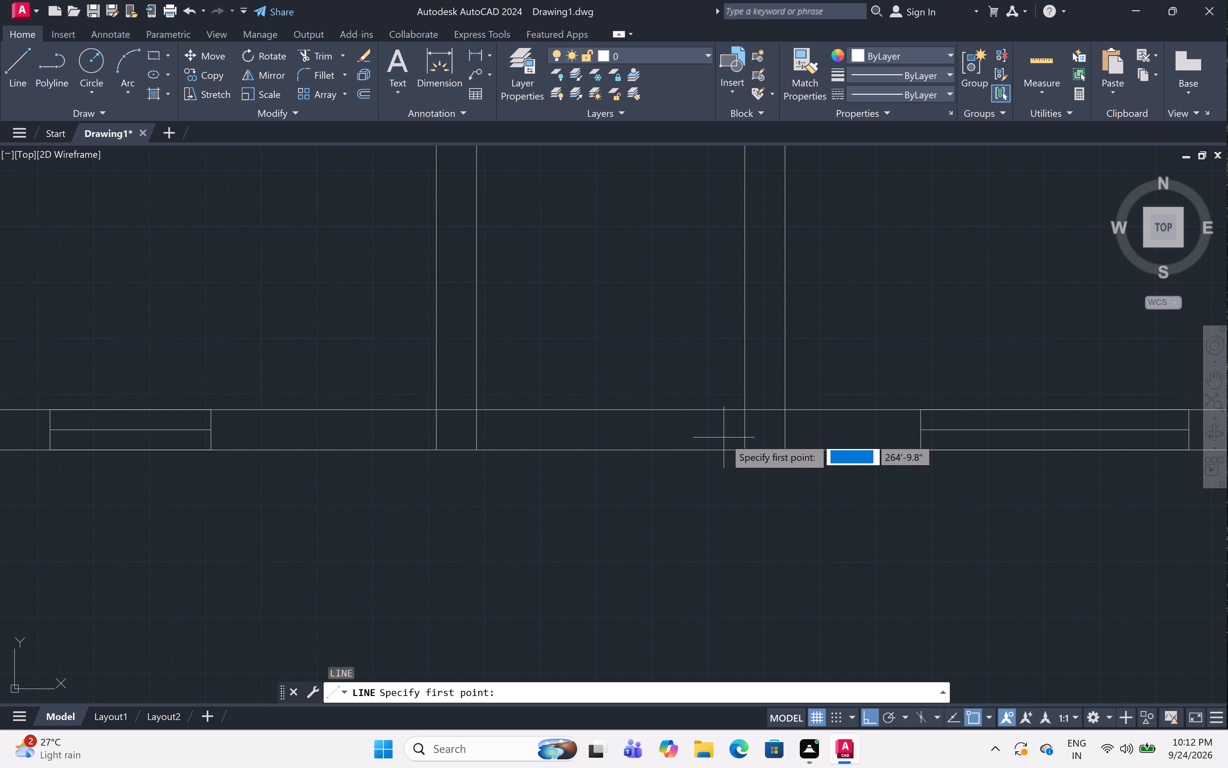
{"action": "left_click", "coordinate": [747, 453]}
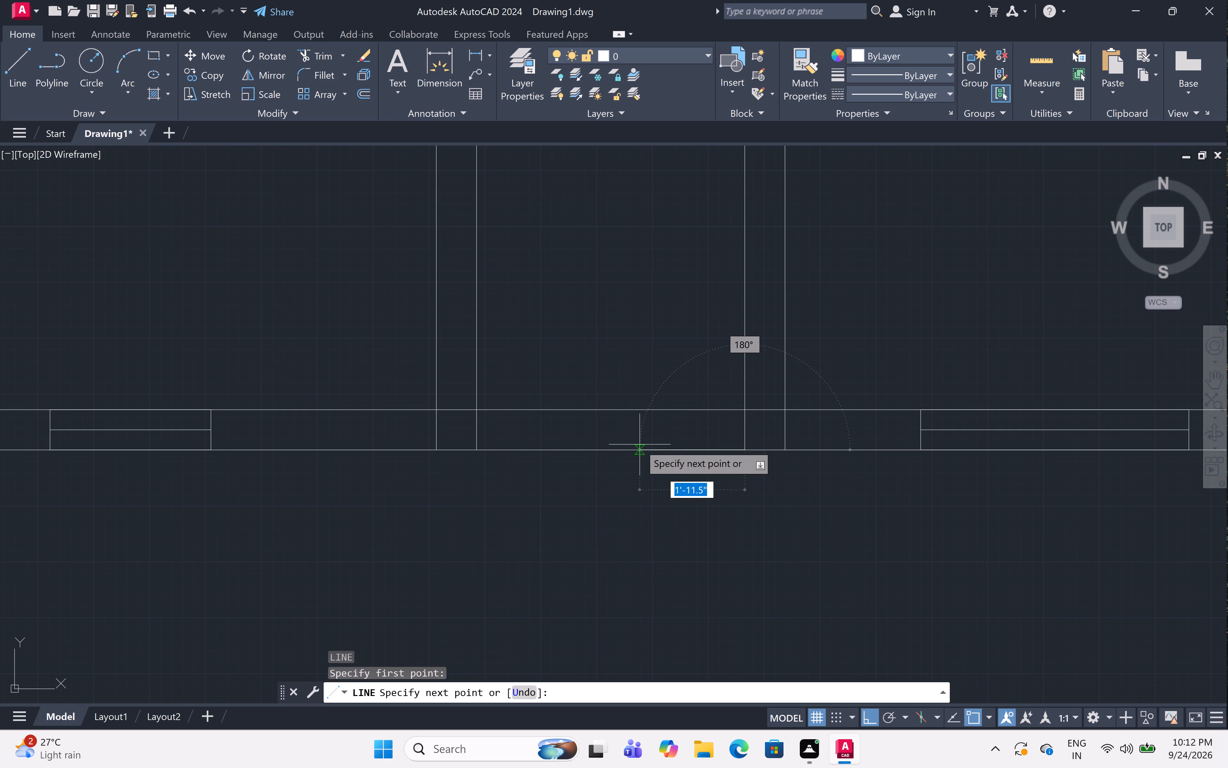
{"action": "key", "text": "1"}
{"action": "key", "text": "apostrophe"}
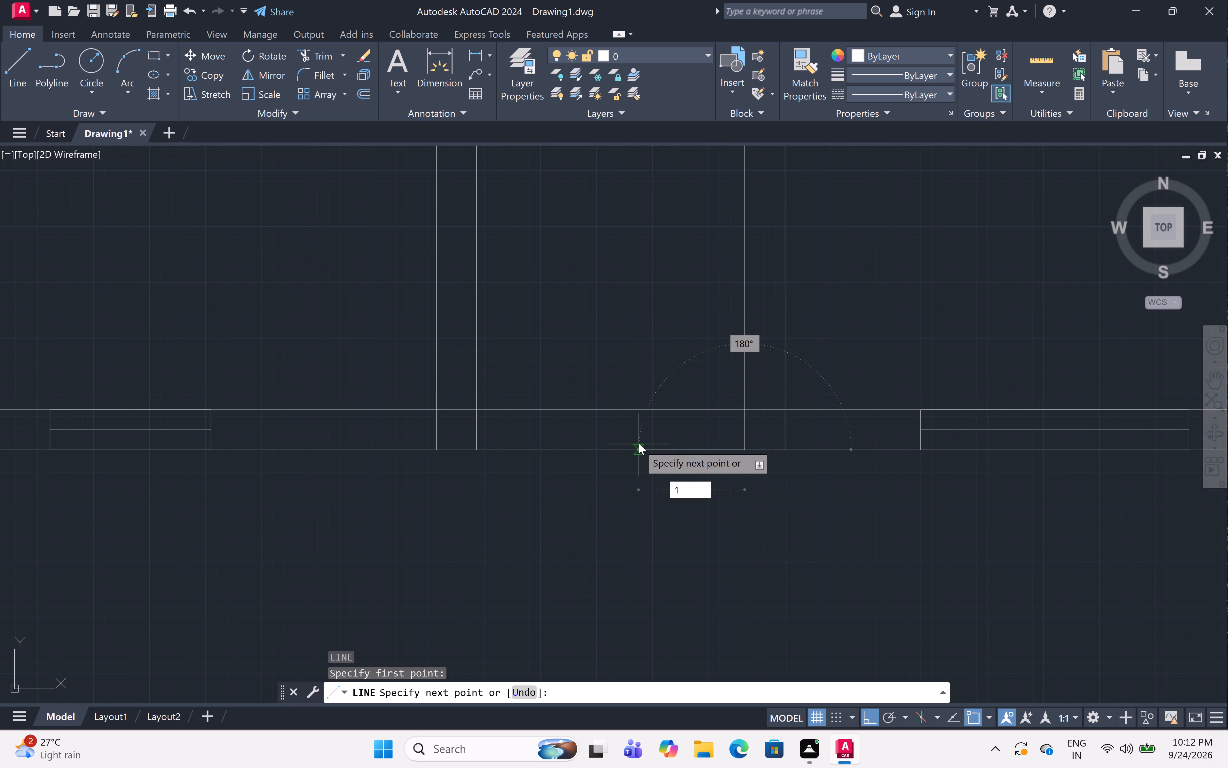
{"action": "key", "text": "space"}
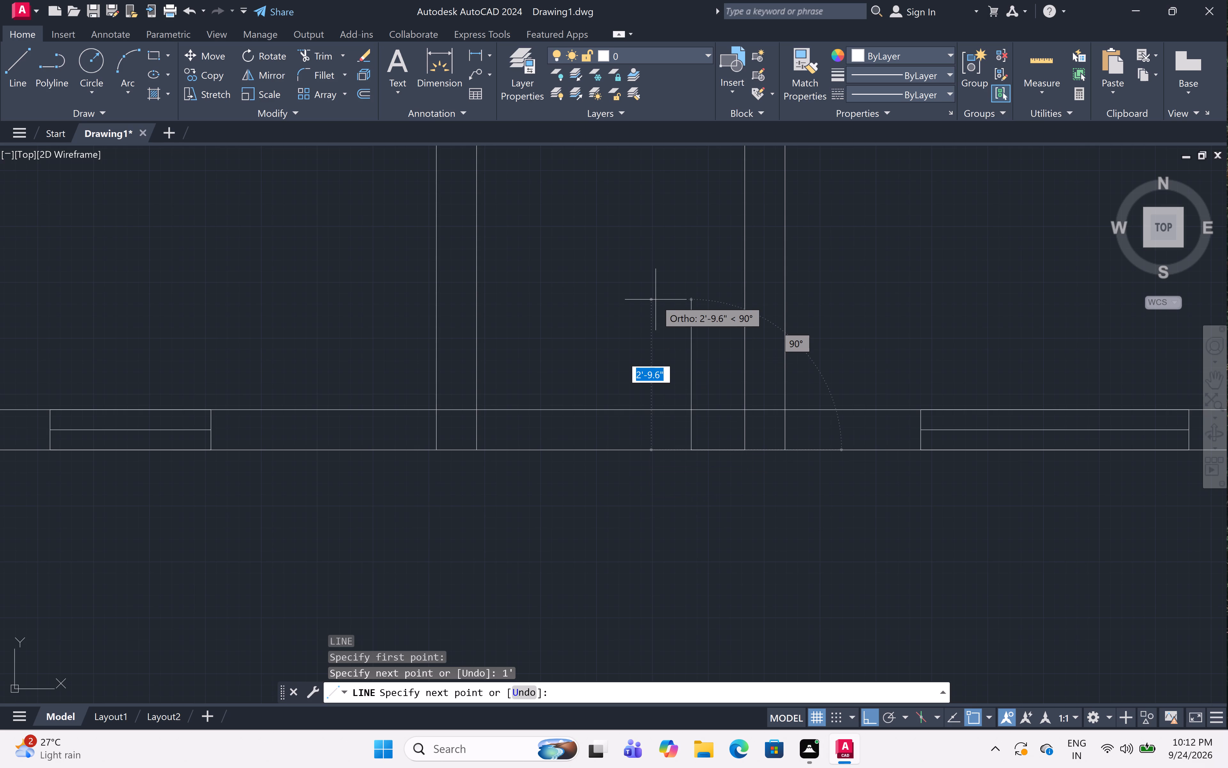
{"action": "type", "text": "3'"}
{"action": "key", "text": "space"}
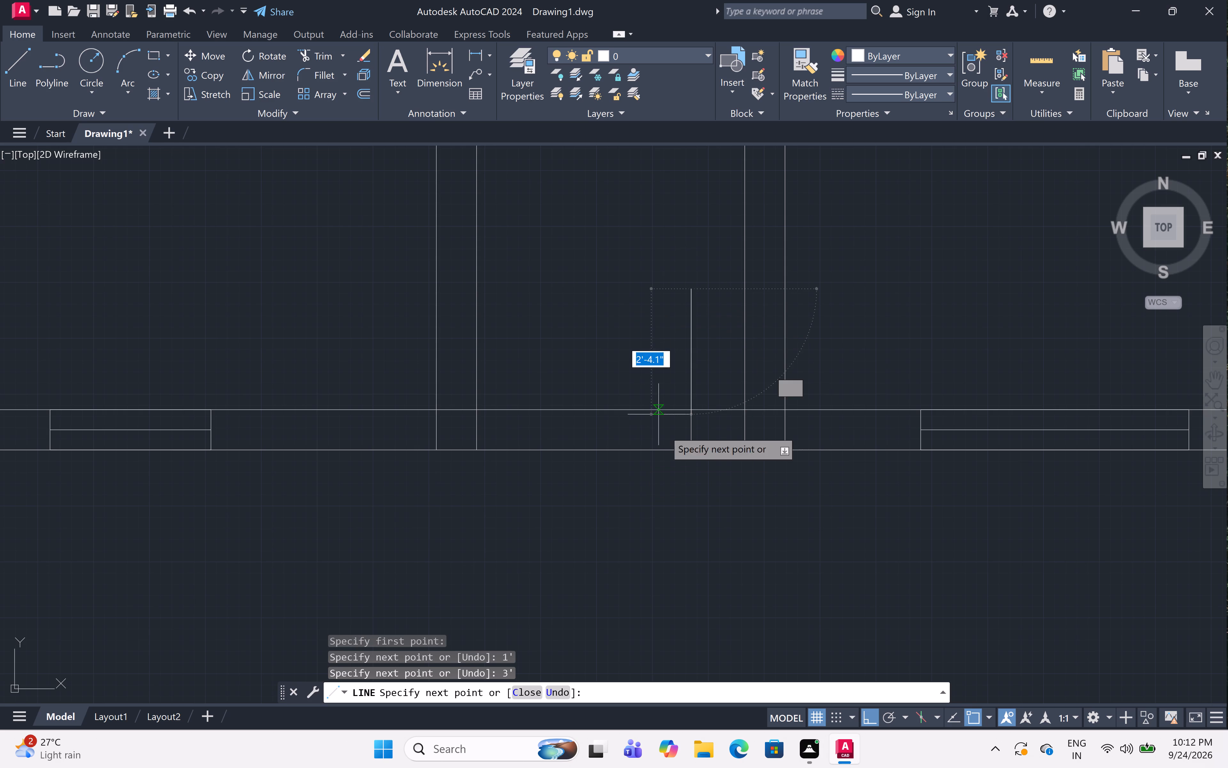
Continue the line back down to the outer face, 3' left along it, and 9" up across the bottom outer wall.
{"action": "left_click", "coordinate": [691, 450]}
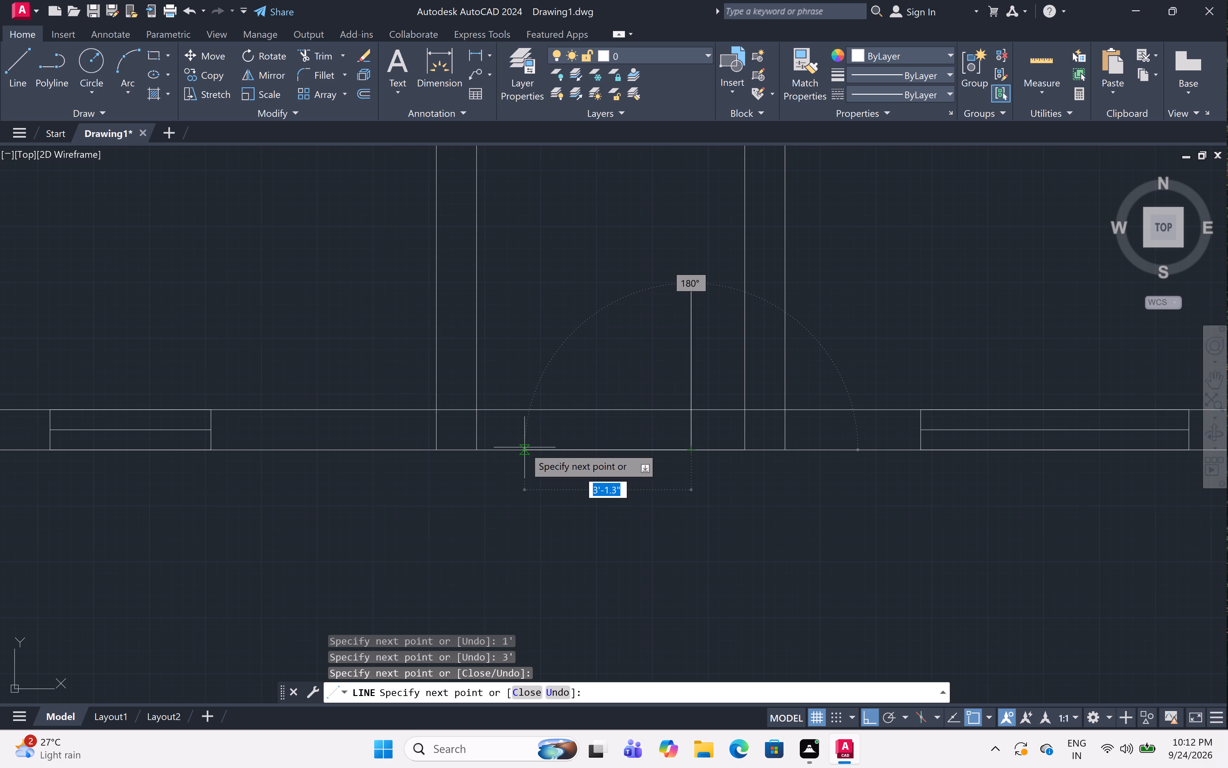
{"action": "key", "text": "2"}
{"action": "key", "text": "BackSpace"}
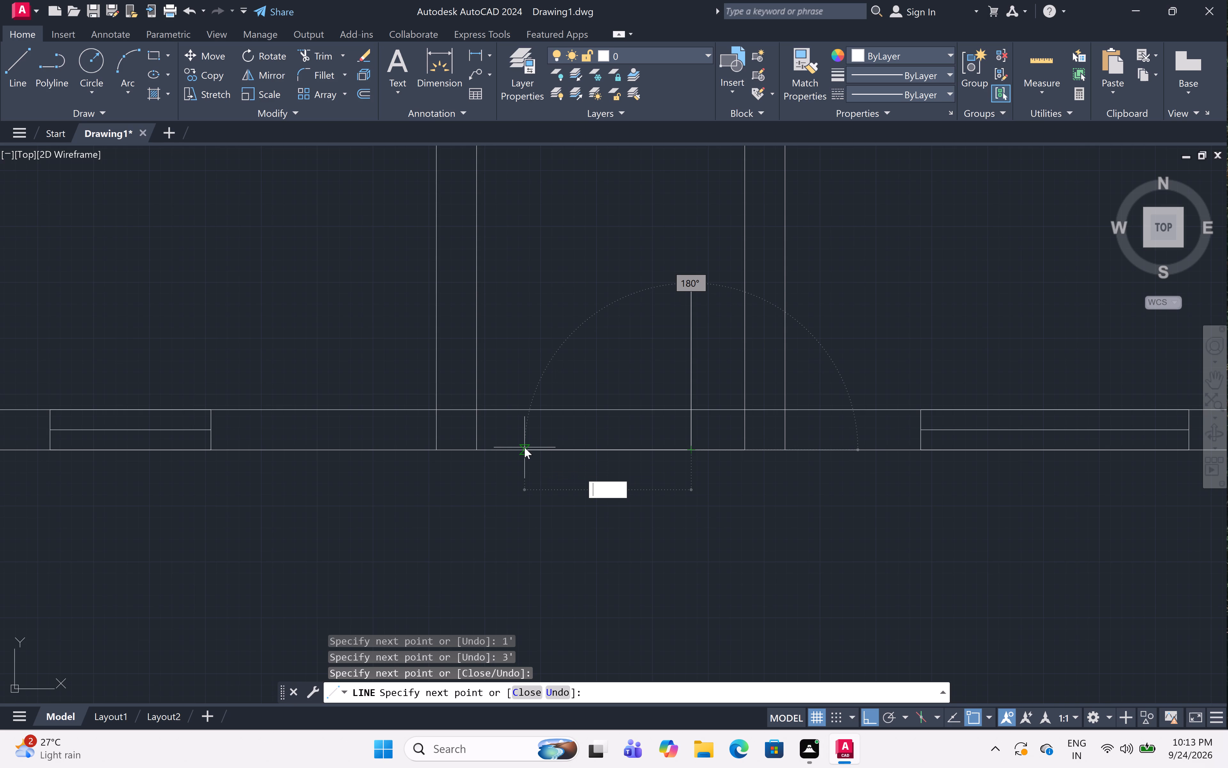
{"action": "type", "text": "3'"}
{"action": "key", "text": "space"}
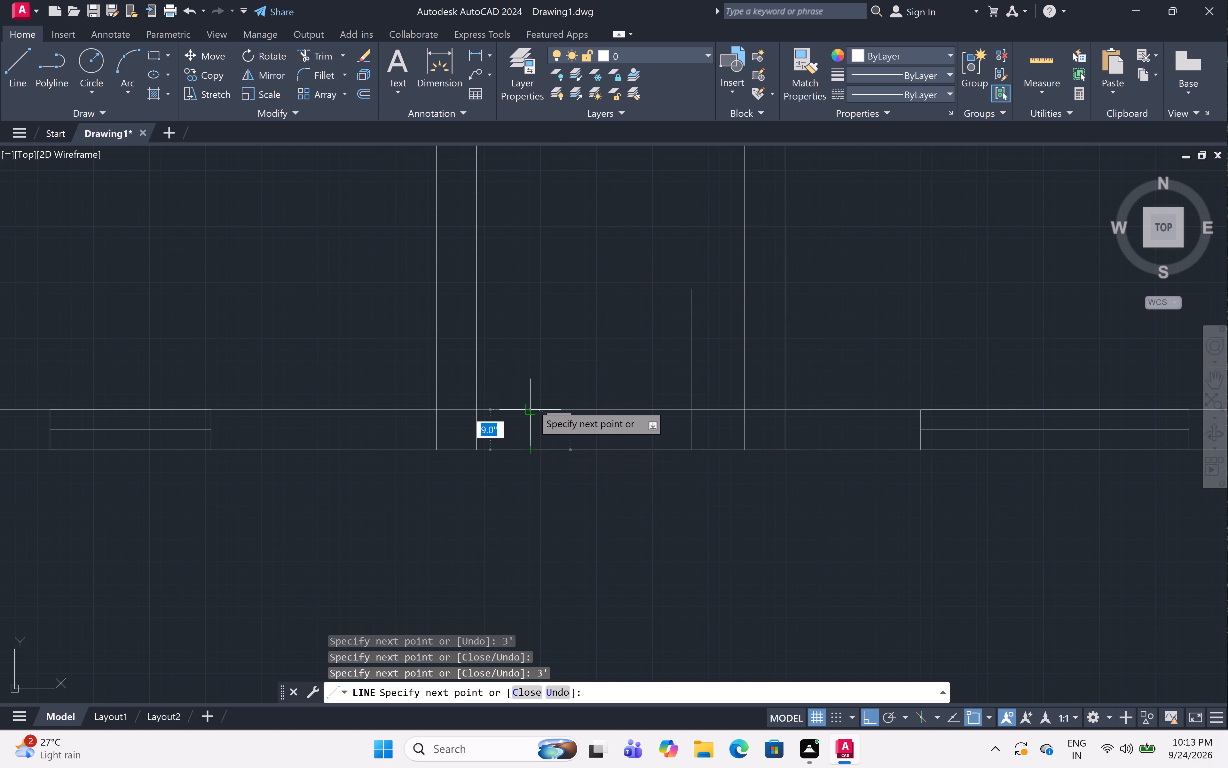
{"action": "left_click", "coordinate": [532, 404]}
{"action": "key", "text": "Escape"}
Draw a Start, End, Direction arc from the small left room's door leaf end to the jamb line's lower end, starting tangent rightward.
{"action": "scroll", "coordinate": [604, 373], "scroll_direction": "down", "scroll_amount": 1}
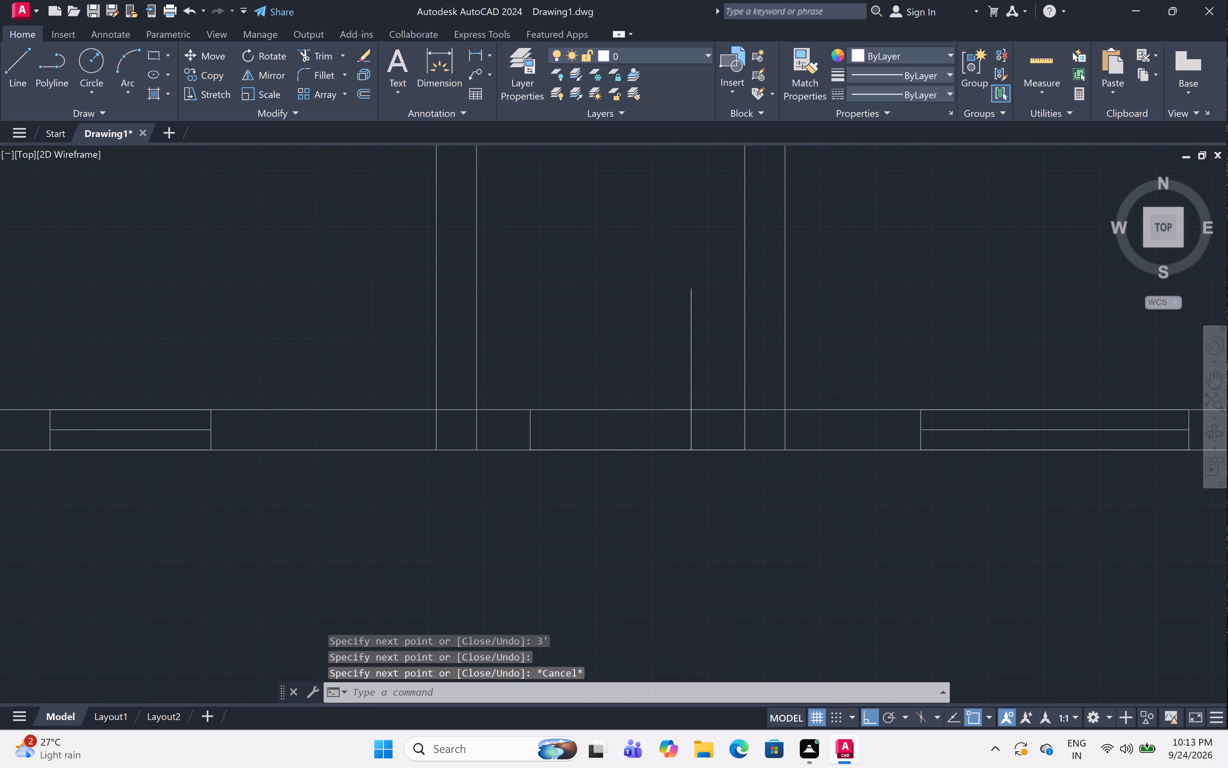
{"action": "scroll", "coordinate": [604, 373], "scroll_direction": "down", "scroll_amount": 2}
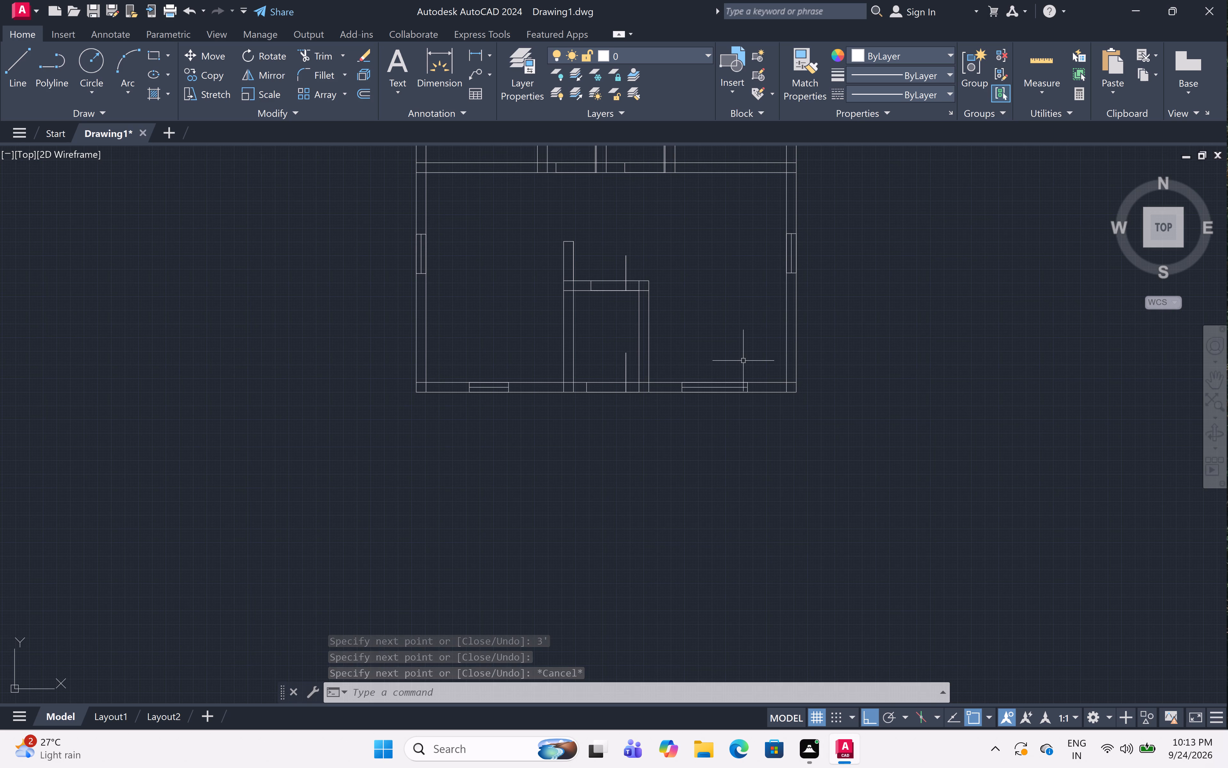
{"action": "scroll", "coordinate": [724, 330], "scroll_direction": "down", "scroll_amount": 1}
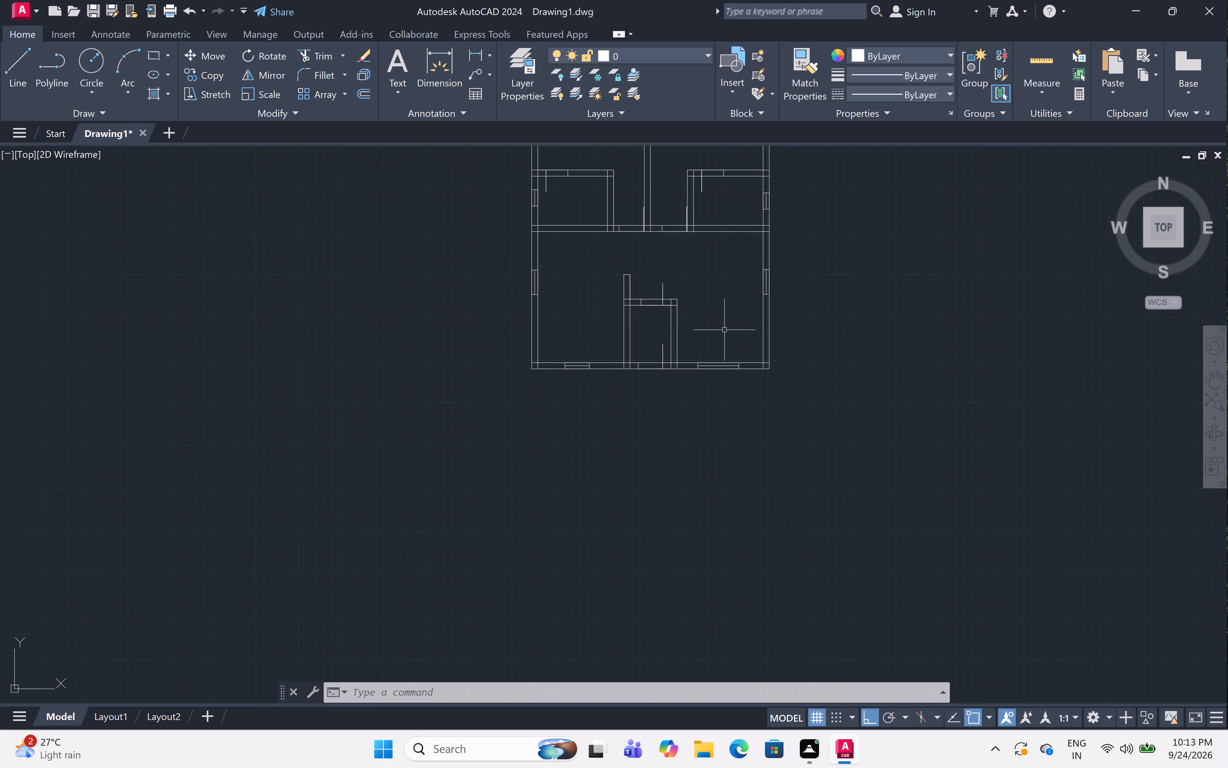
{"action": "middle_click_drag", "start_coordinate": [724, 330], "coordinate": [865, 508]}
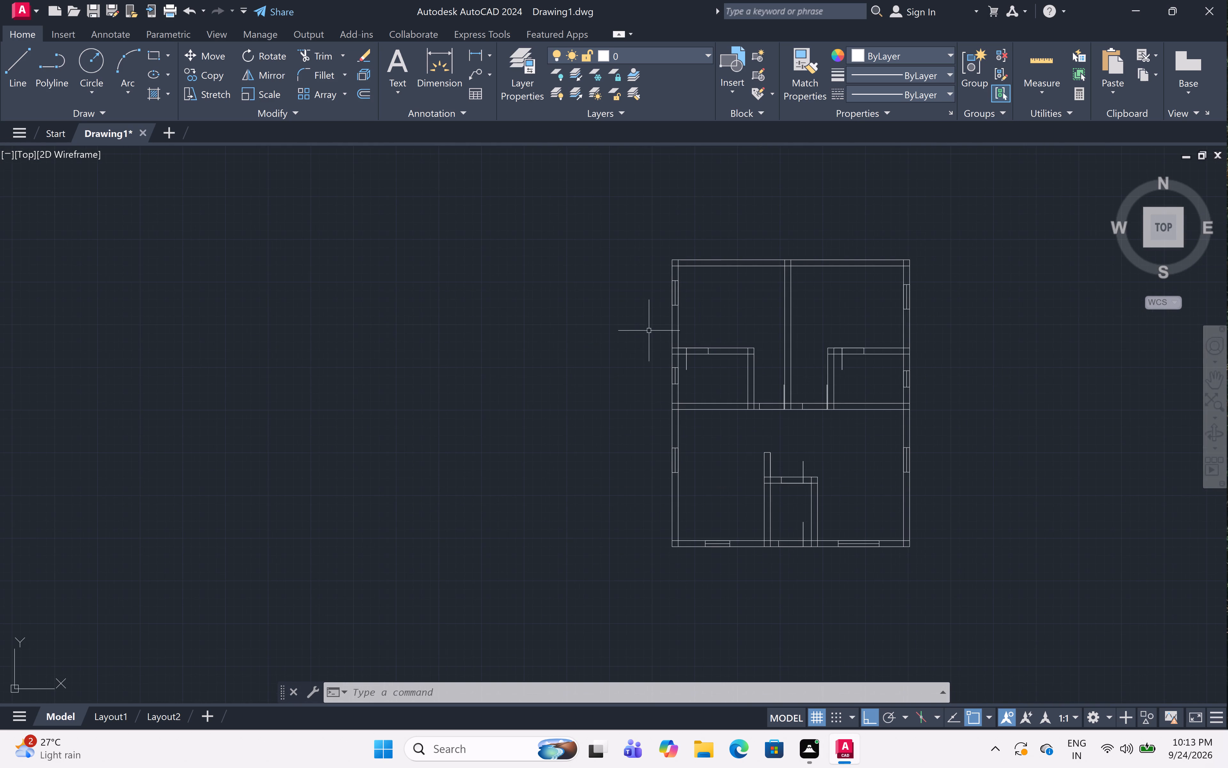
{"action": "scroll", "coordinate": [709, 352], "scroll_direction": "up", "scroll_amount": 4}
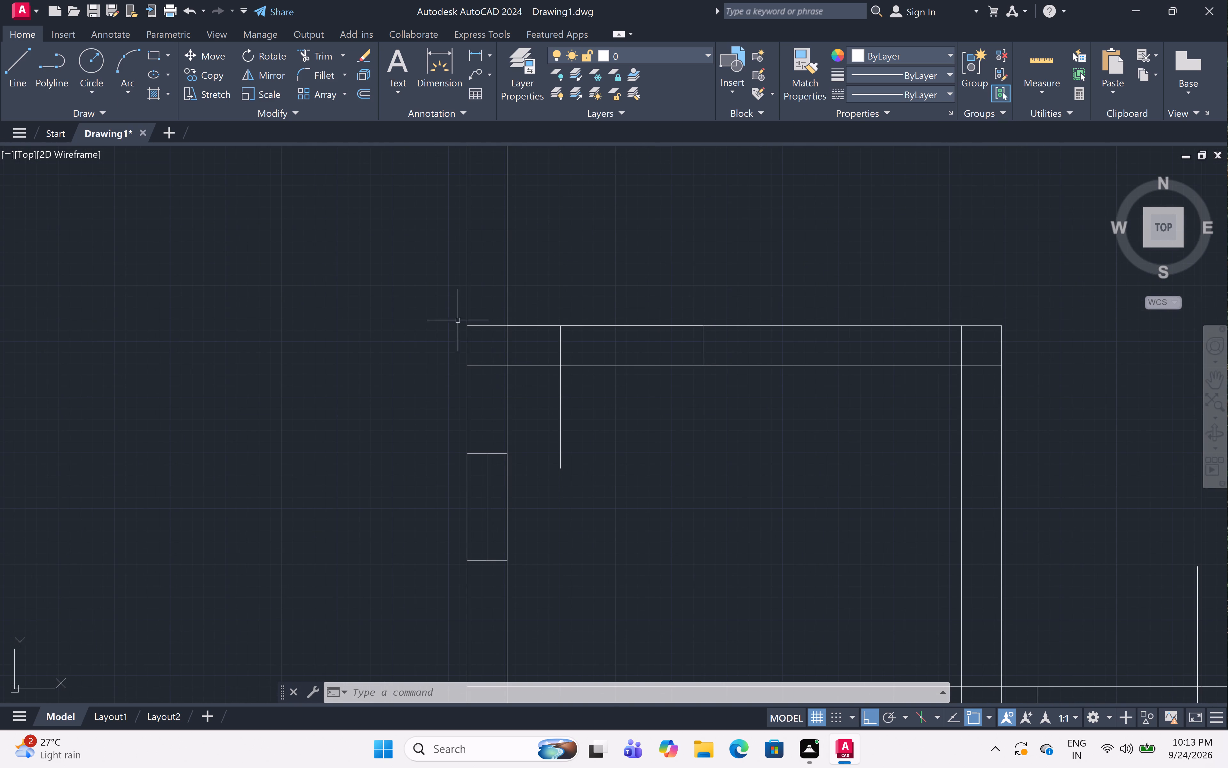
{"action": "left_click", "coordinate": [121, 89]}
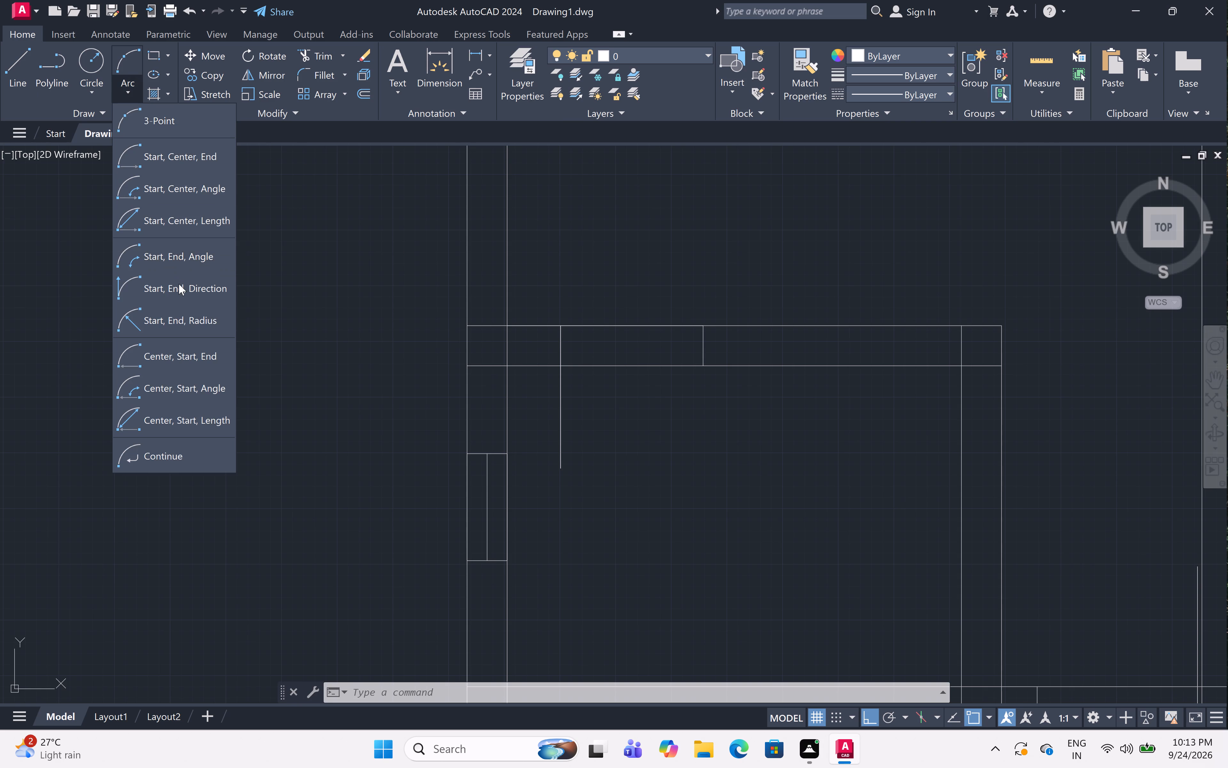
{"action": "left_click", "coordinate": [179, 284]}
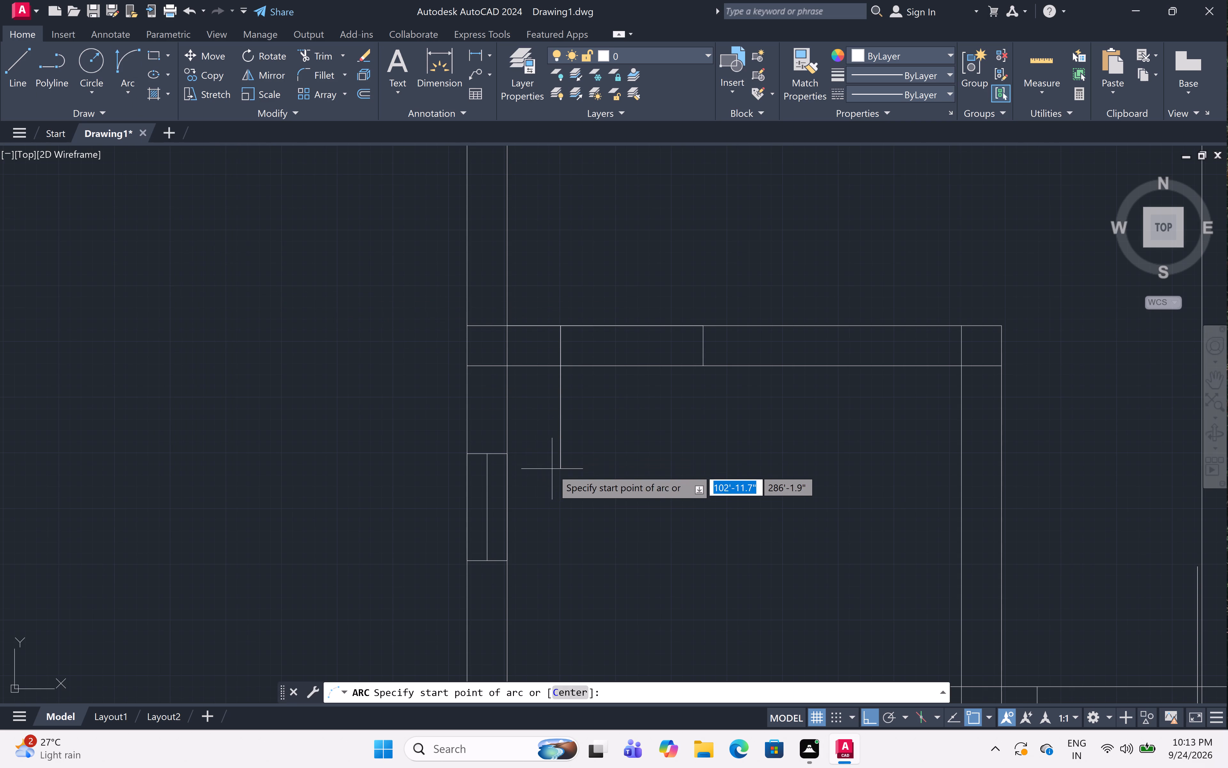
{"action": "left_click", "coordinate": [562, 466]}
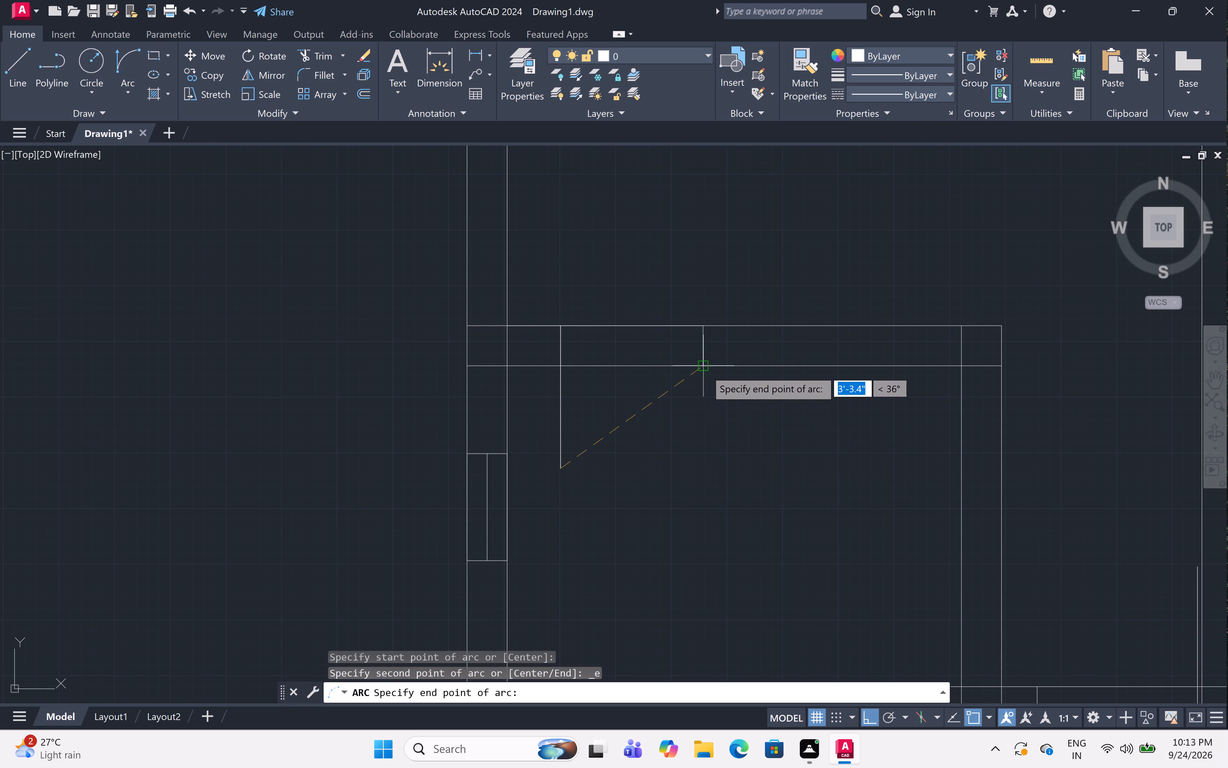
{"action": "left_click", "coordinate": [705, 370]}
{"action": "left_click", "coordinate": [822, 415]}
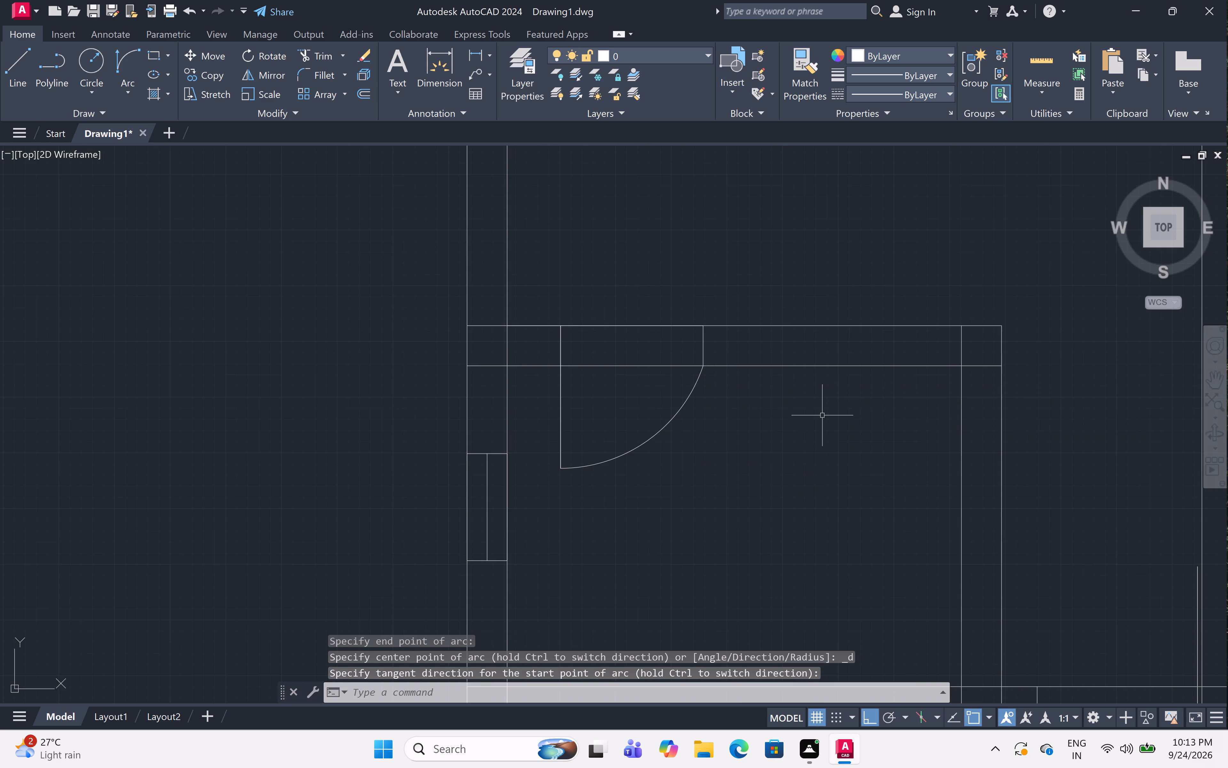
Draw a Start, End, Direction arc from the leaf end of the door left of the central wall to its jamb's upper end, starting tangent leftward.
{"action": "scroll", "coordinate": [817, 413], "scroll_direction": "down", "scroll_amount": 3}
{"action": "middle_click_drag", "start_coordinate": [817, 413], "coordinate": [432, 350]}
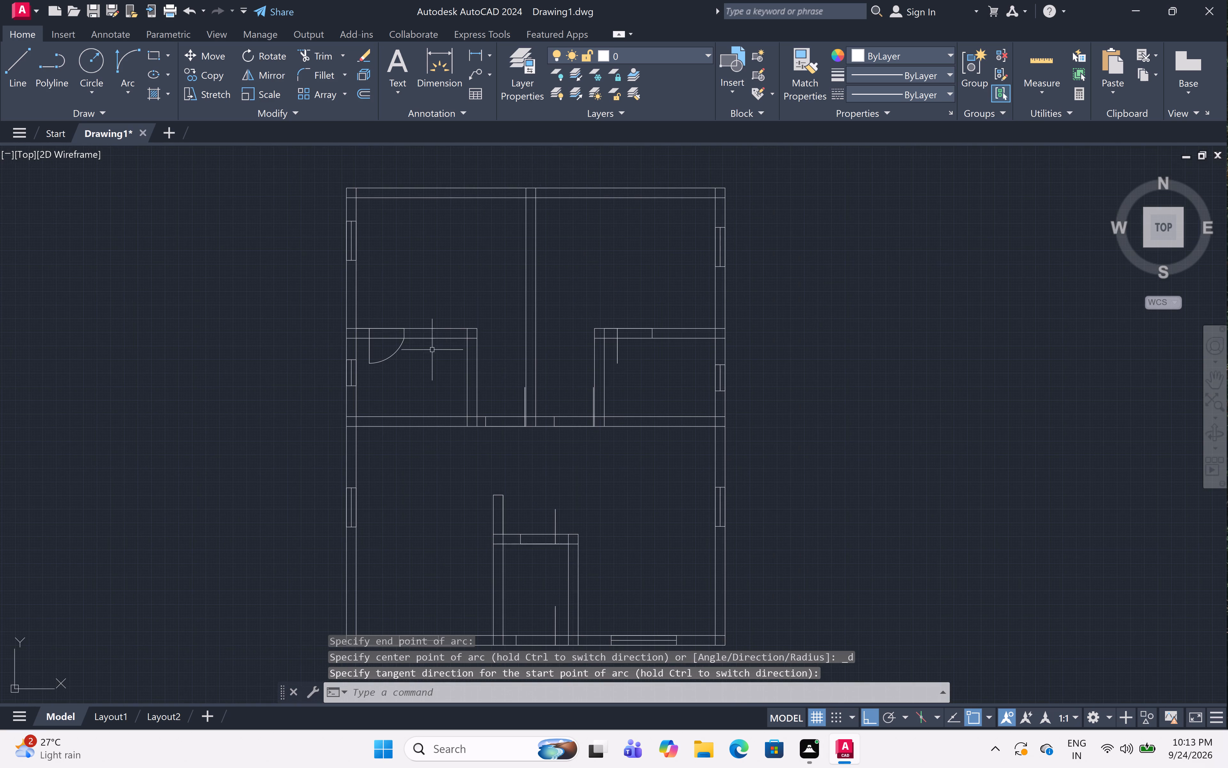
{"action": "scroll", "coordinate": [520, 397], "scroll_direction": "up", "scroll_amount": 3}
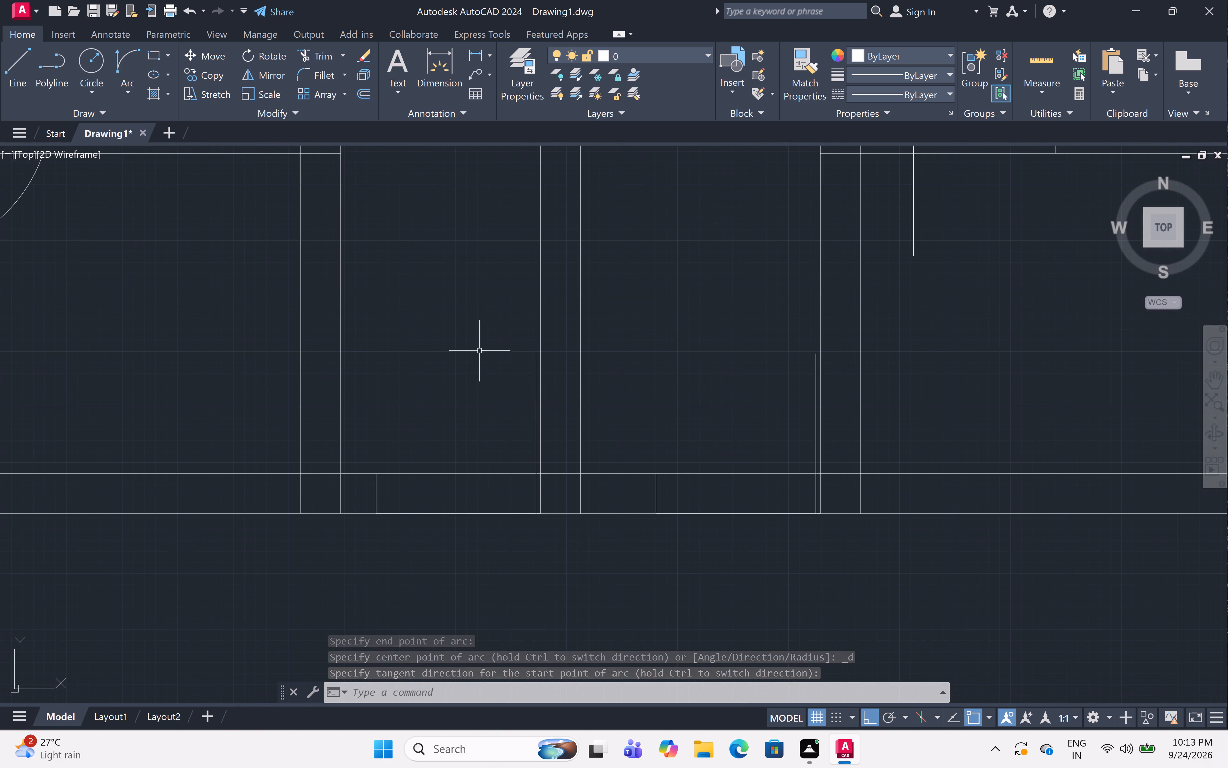
{"action": "left_click", "coordinate": [120, 94]}
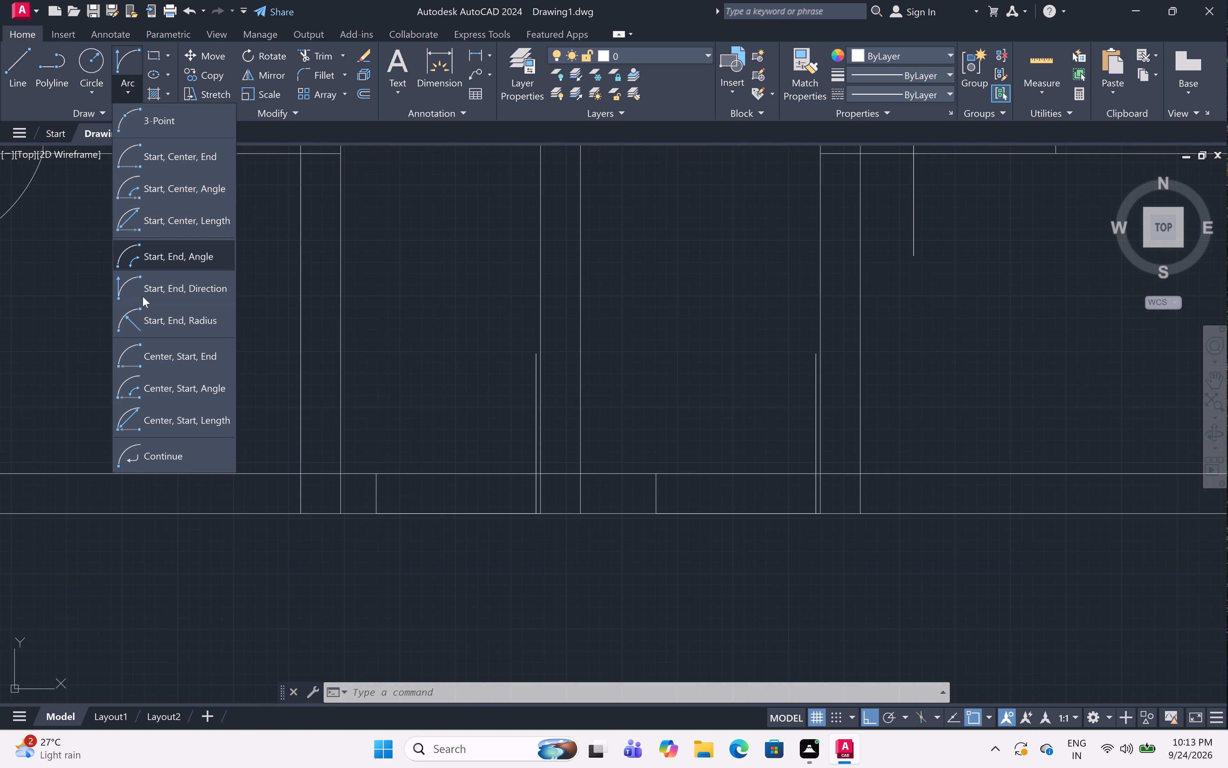
{"action": "left_click", "coordinate": [152, 287]}
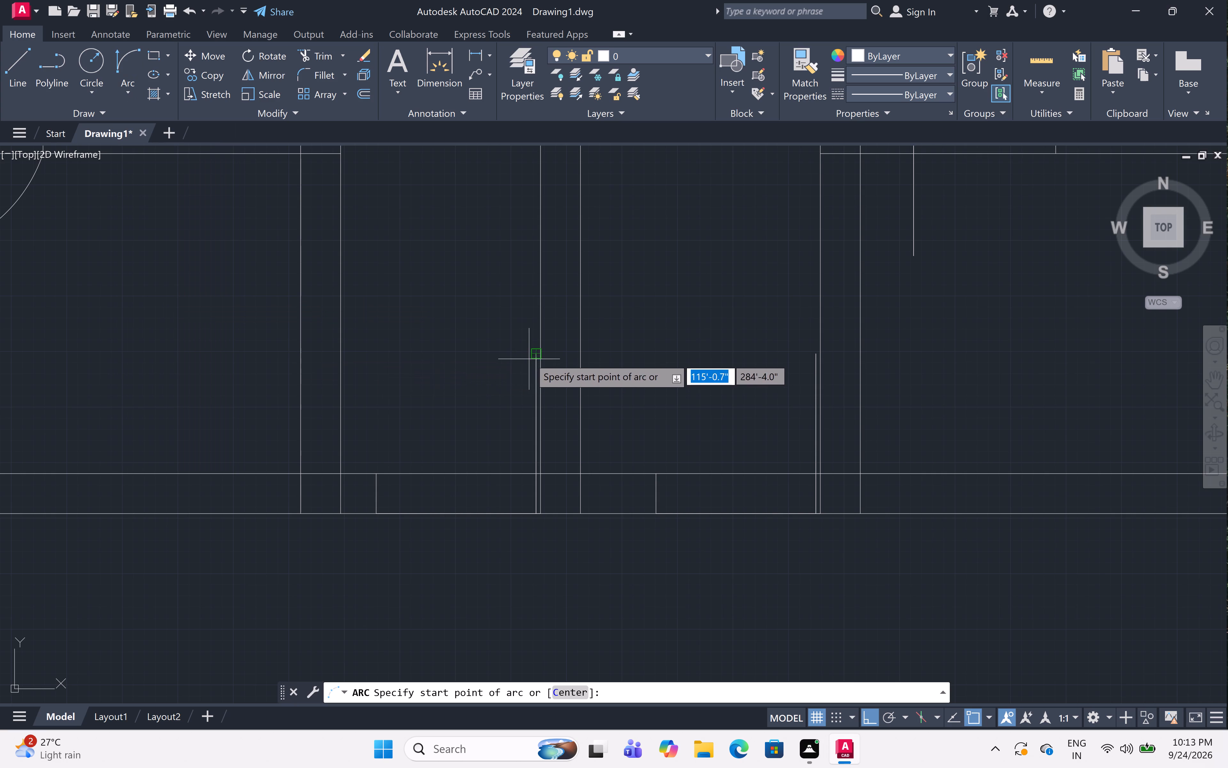
{"action": "left_click", "coordinate": [534, 355]}
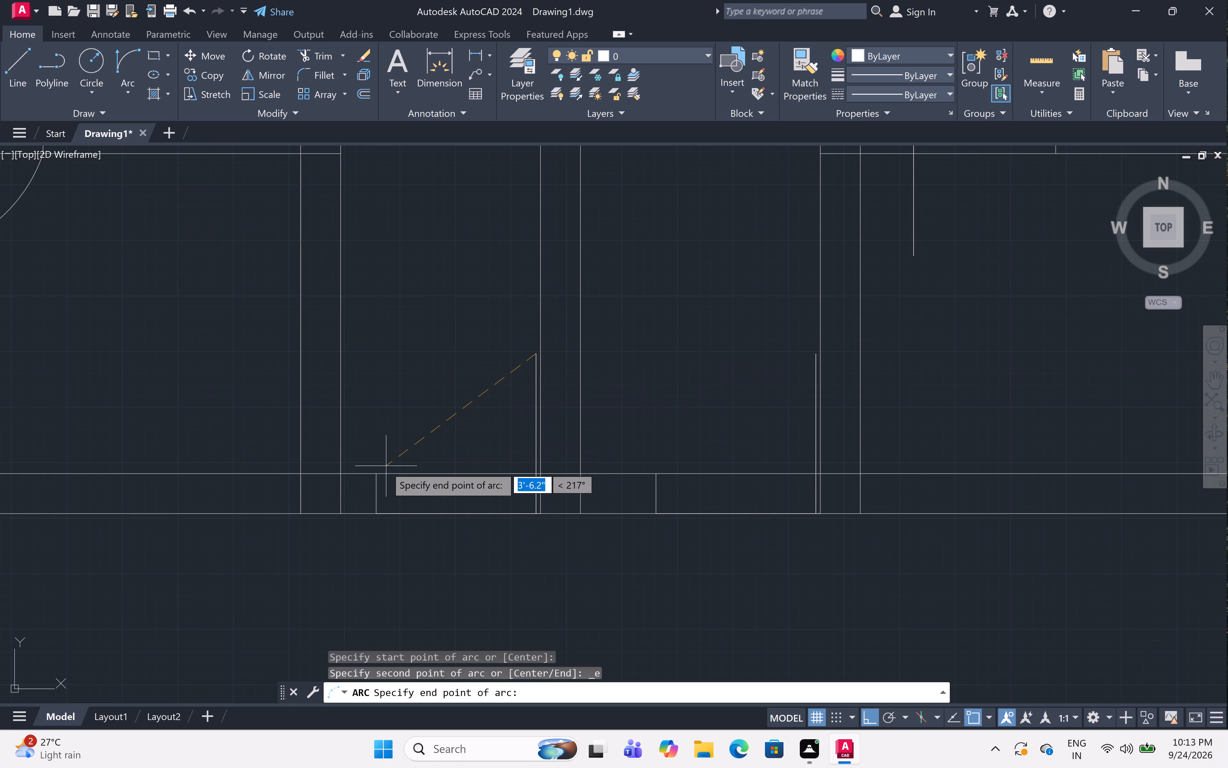
{"action": "left_click", "coordinate": [378, 474]}
{"action": "left_click", "coordinate": [255, 440]}
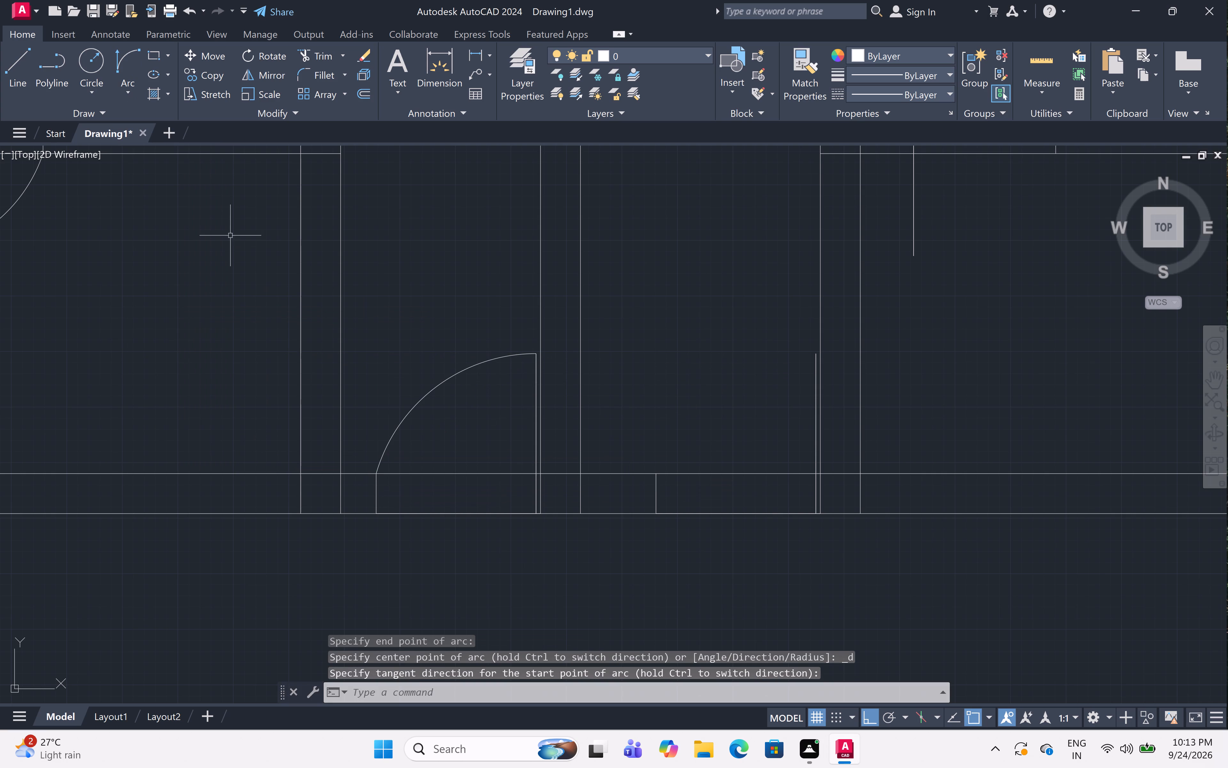
Draw a Start, End, Direction arc from the leaf end of the door right of the central wall to its jamb's upper end, starting leftward.
{"action": "left_click", "coordinate": [124, 92]}
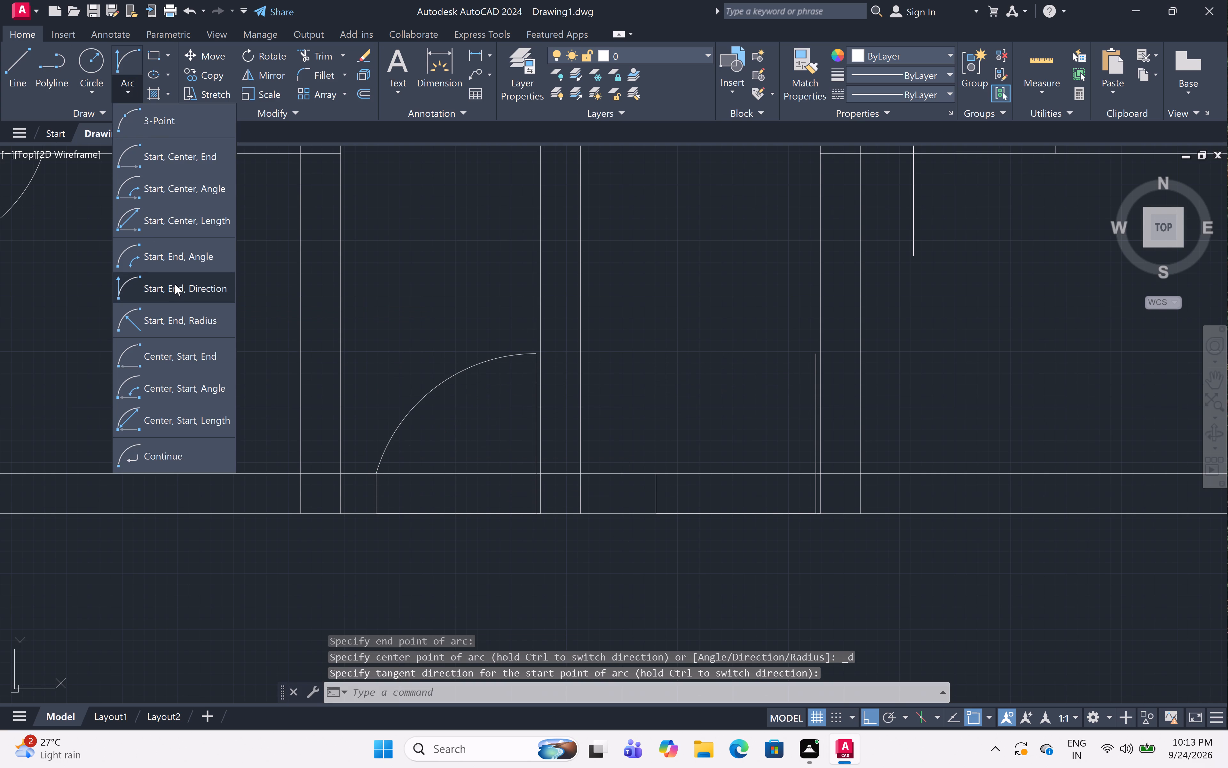
{"action": "left_click", "coordinate": [175, 284]}
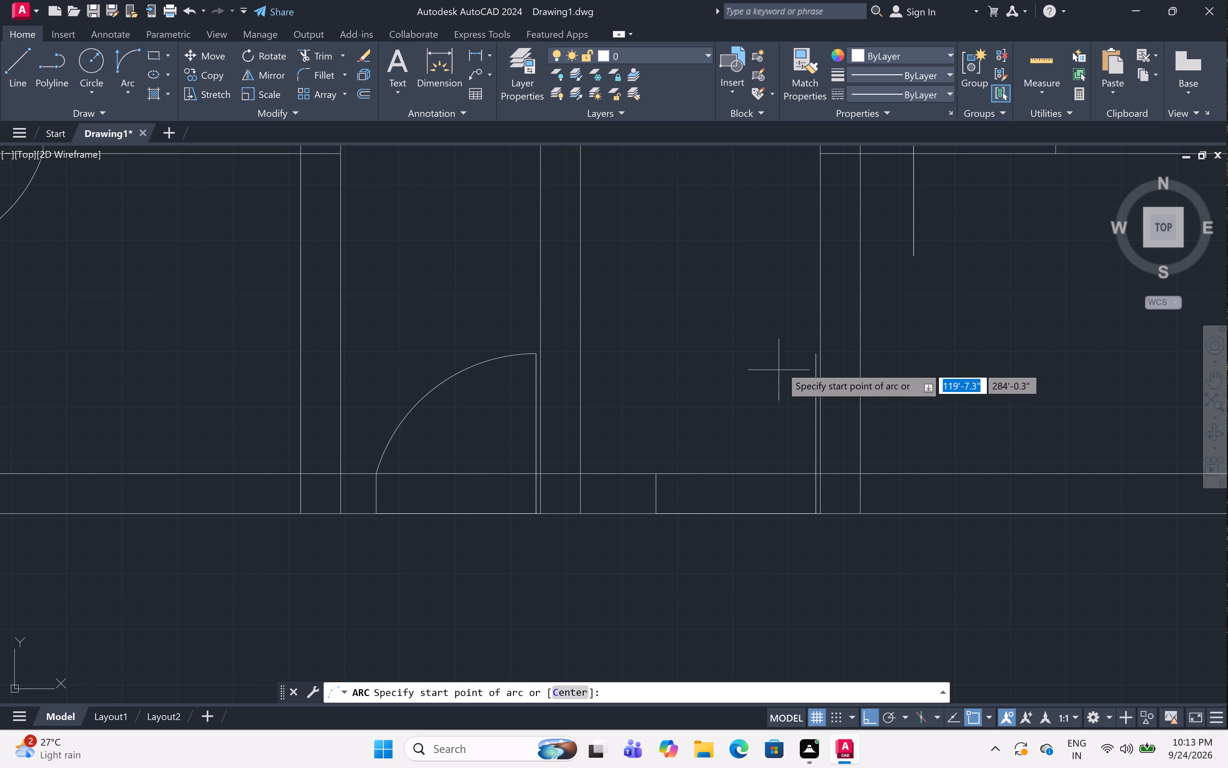
{"action": "double_click", "coordinate": [813, 353]}
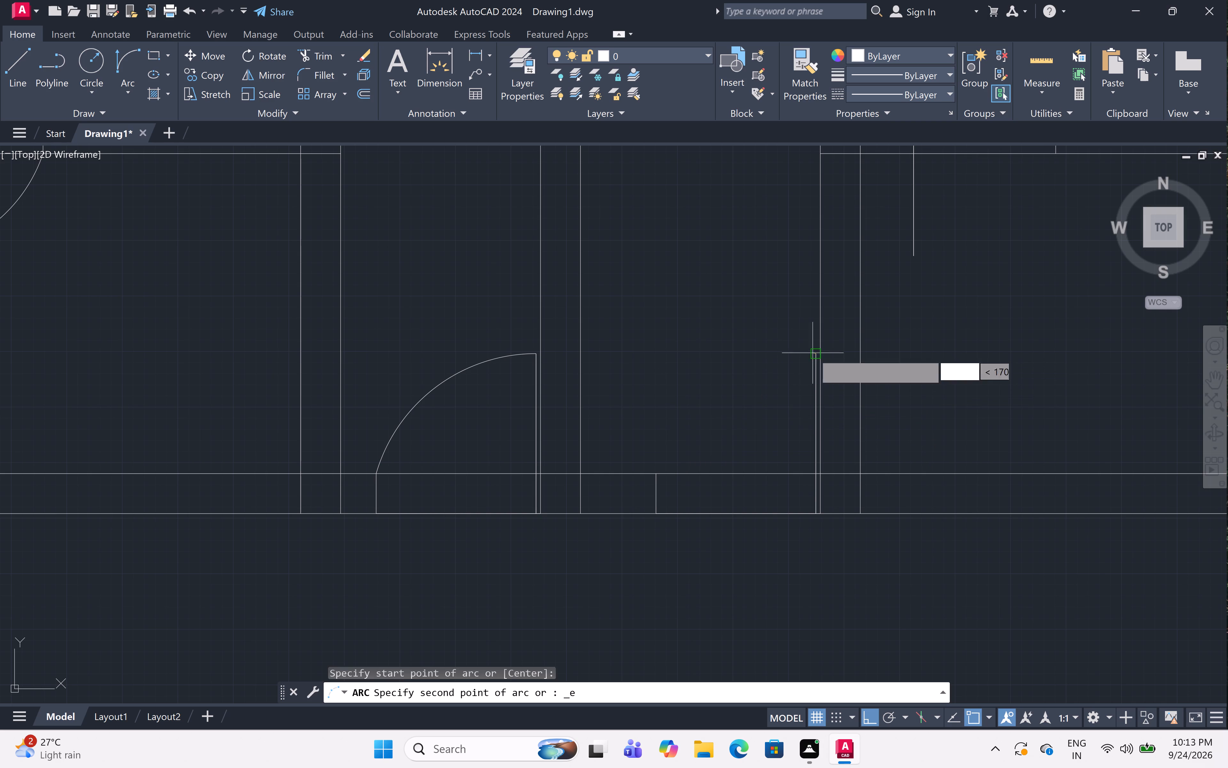
{"action": "left_click", "coordinate": [656, 476]}
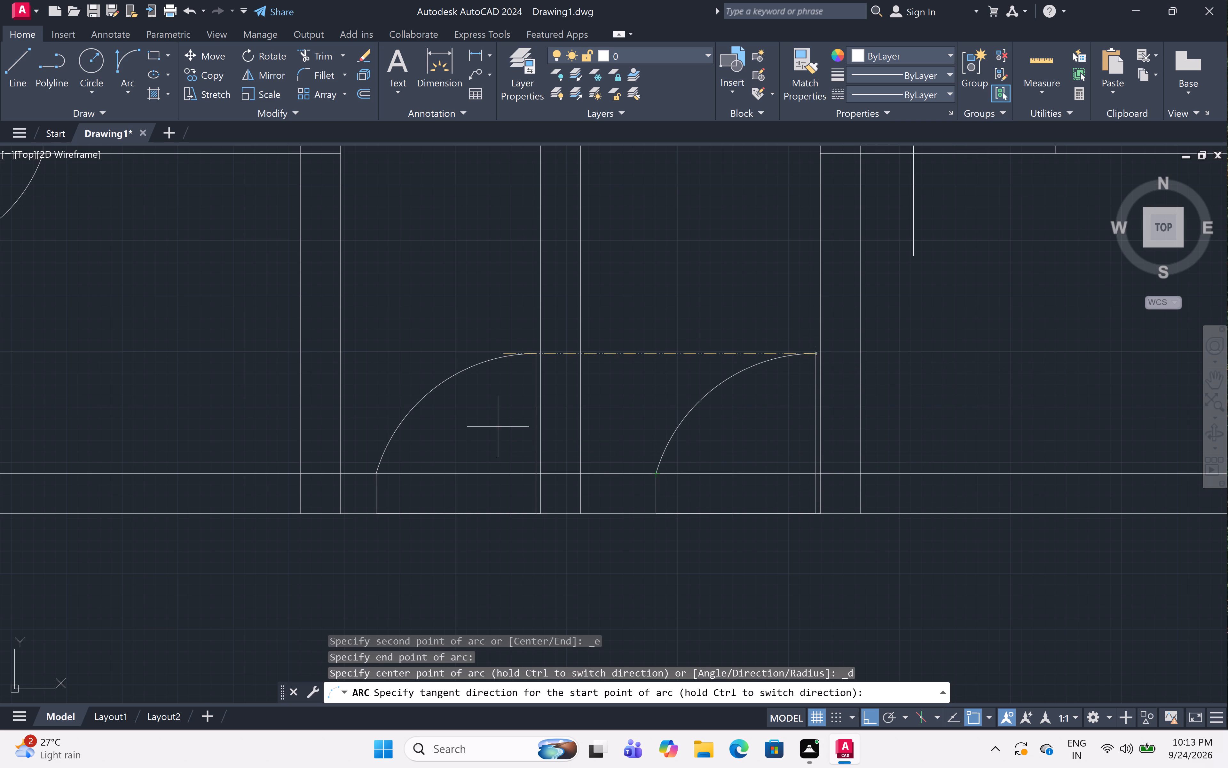
{"action": "left_click", "coordinate": [498, 427]}
Draw a Start, End, Direction arc from the small right room's door leaf end to the jamb line's lower end, starting tangent rightward.
{"action": "scroll", "coordinate": [544, 383], "scroll_direction": "down", "scroll_amount": 2}
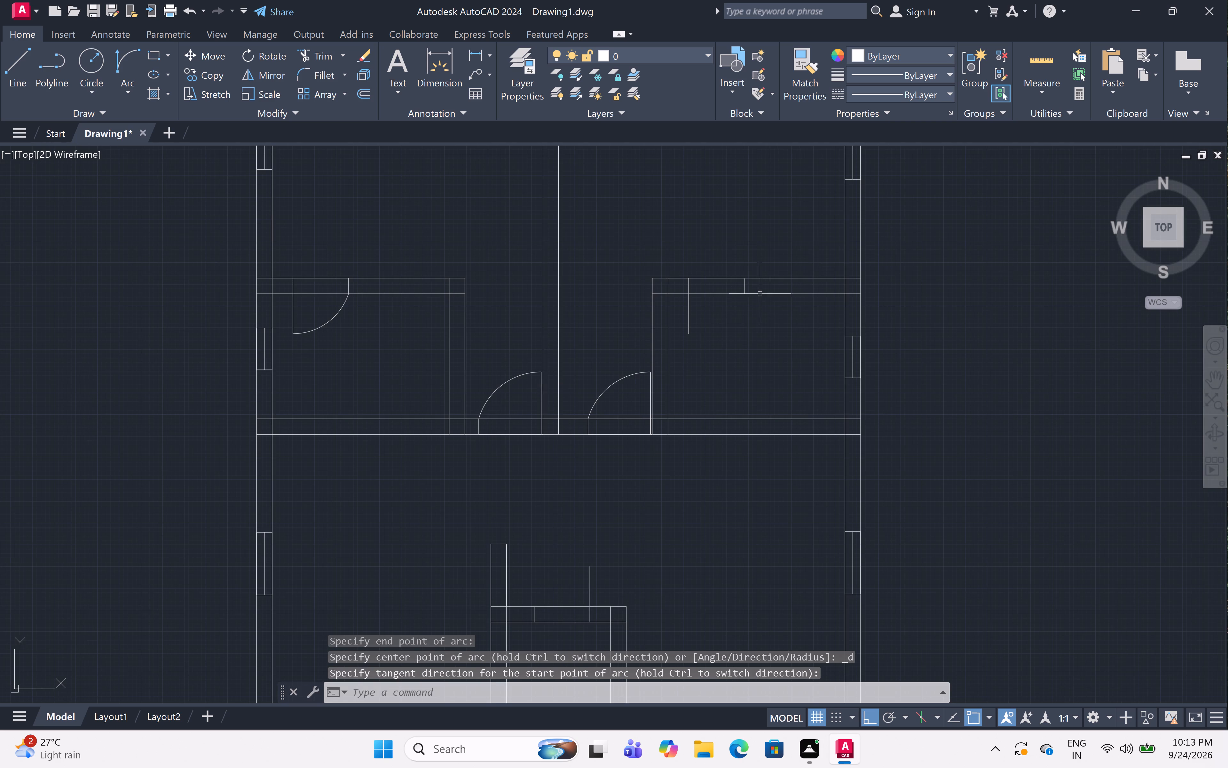
{"action": "scroll", "coordinate": [762, 286], "scroll_direction": "up", "scroll_amount": 2}
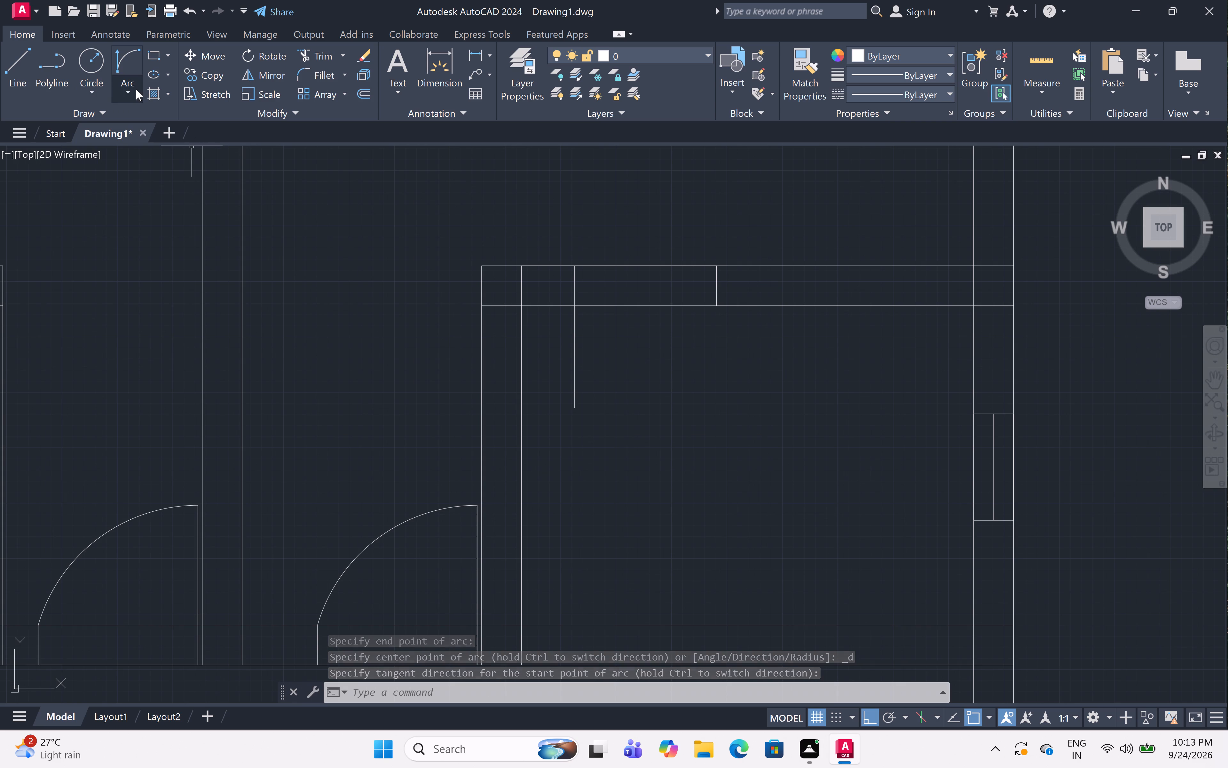
{"action": "left_click", "coordinate": [135, 89]}
{"action": "left_click", "coordinate": [169, 287]}
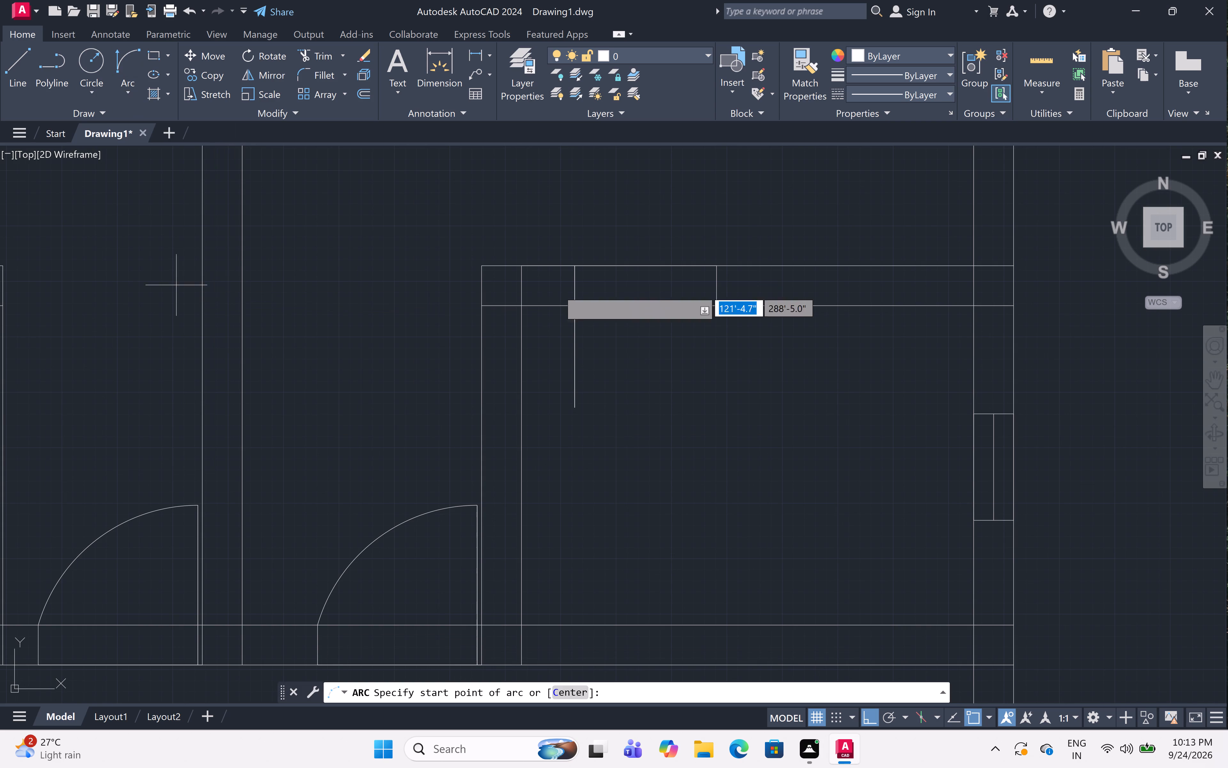
{"action": "left_click", "coordinate": [576, 407]}
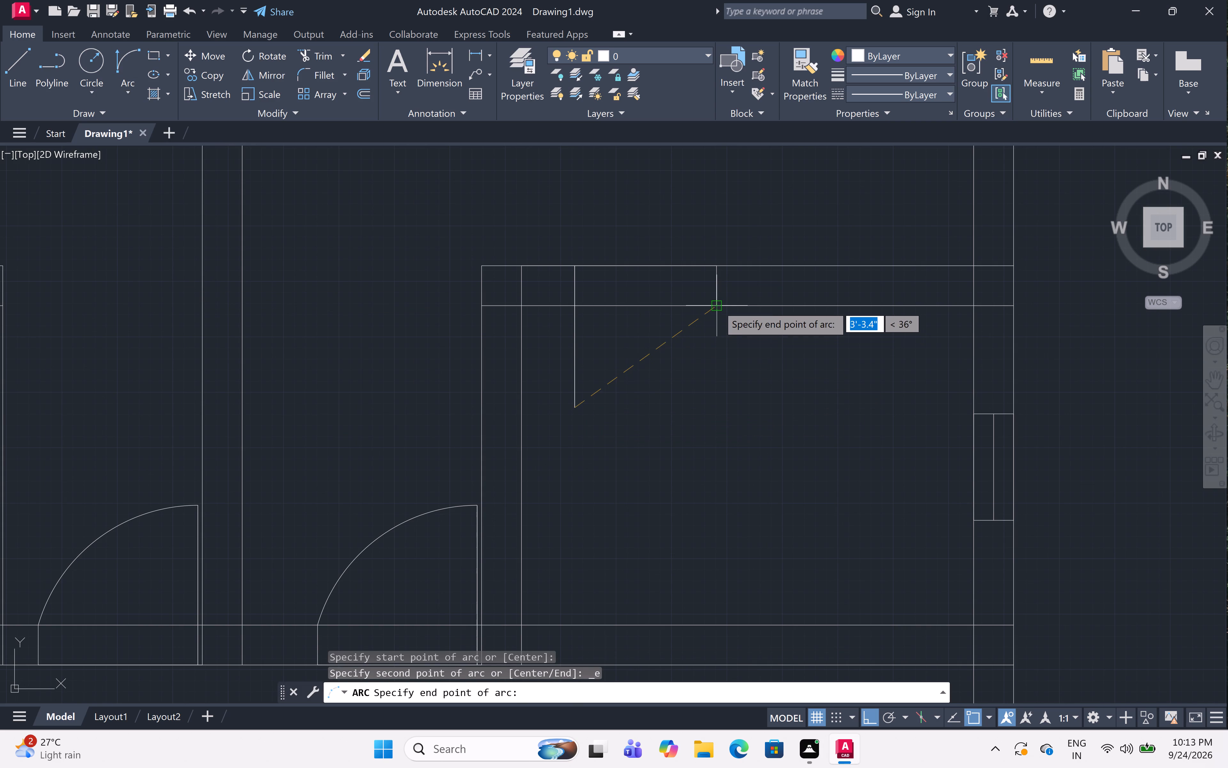
{"action": "left_click", "coordinate": [718, 305]}
{"action": "left_click", "coordinate": [773, 328]}
Draw a Start, End, Direction arc from the lower small room's top-wall door leaf end to the jamb's upper end, starting tangent leftward.
{"action": "scroll", "coordinate": [748, 308], "scroll_direction": "down", "scroll_amount": 4}
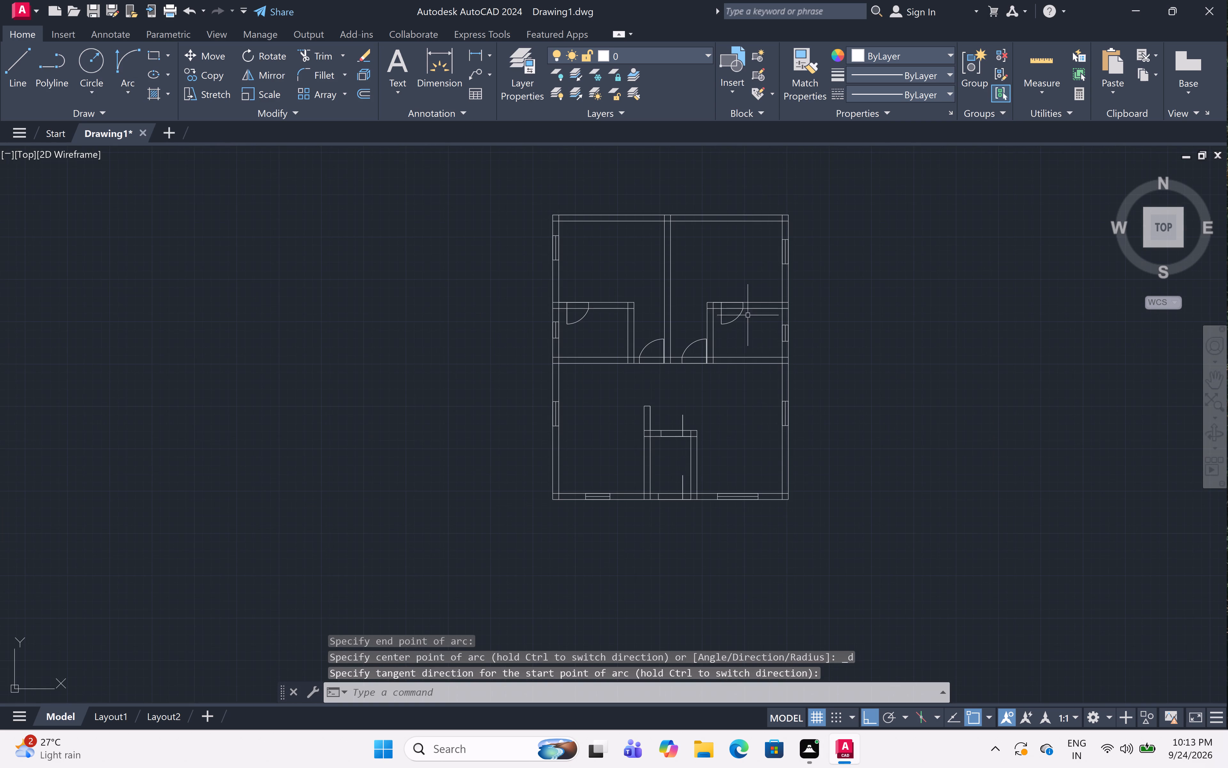
{"action": "scroll", "coordinate": [685, 446], "scroll_direction": "up", "scroll_amount": 4}
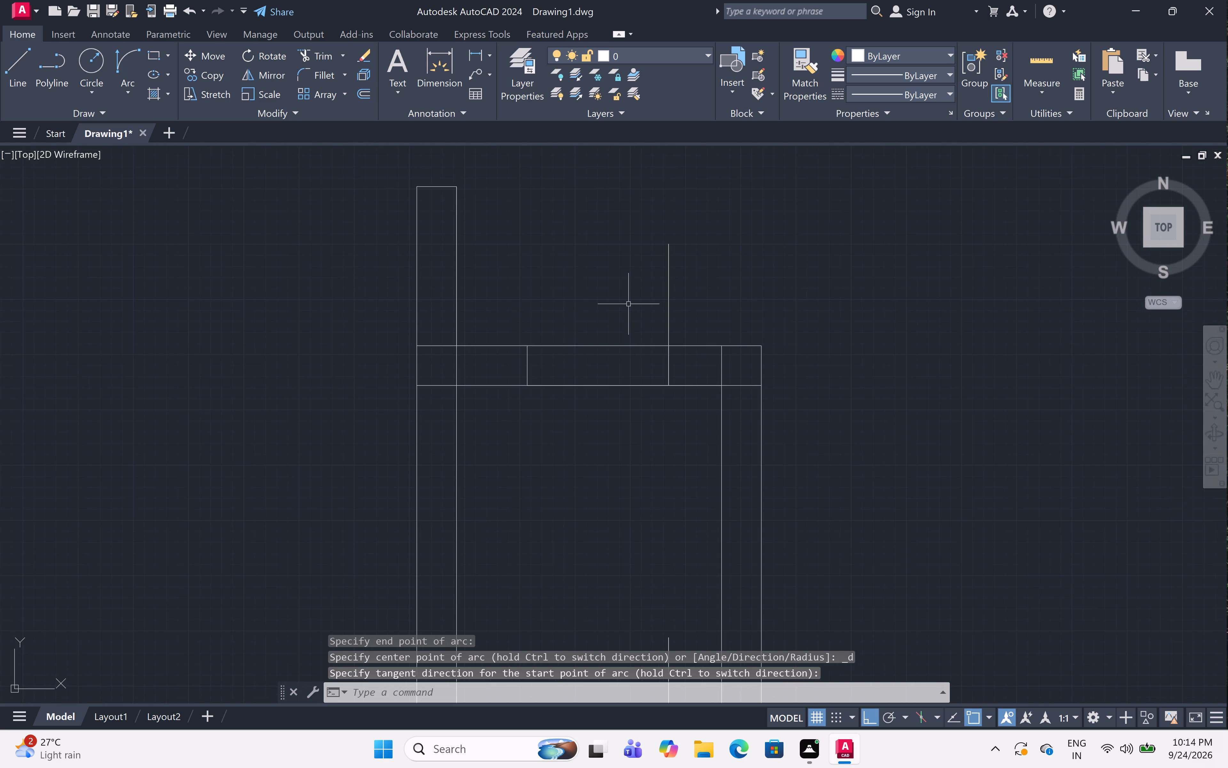
{"action": "left_click", "coordinate": [127, 88]}
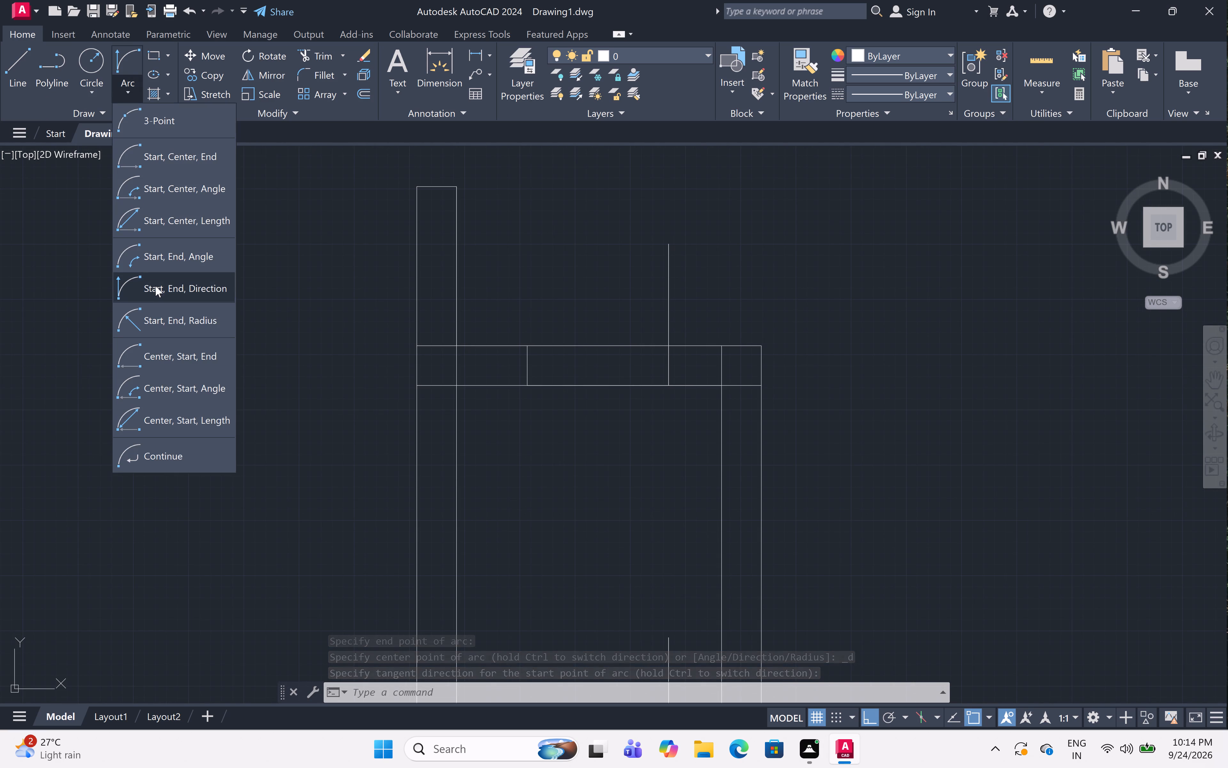
{"action": "left_click", "coordinate": [155, 286]}
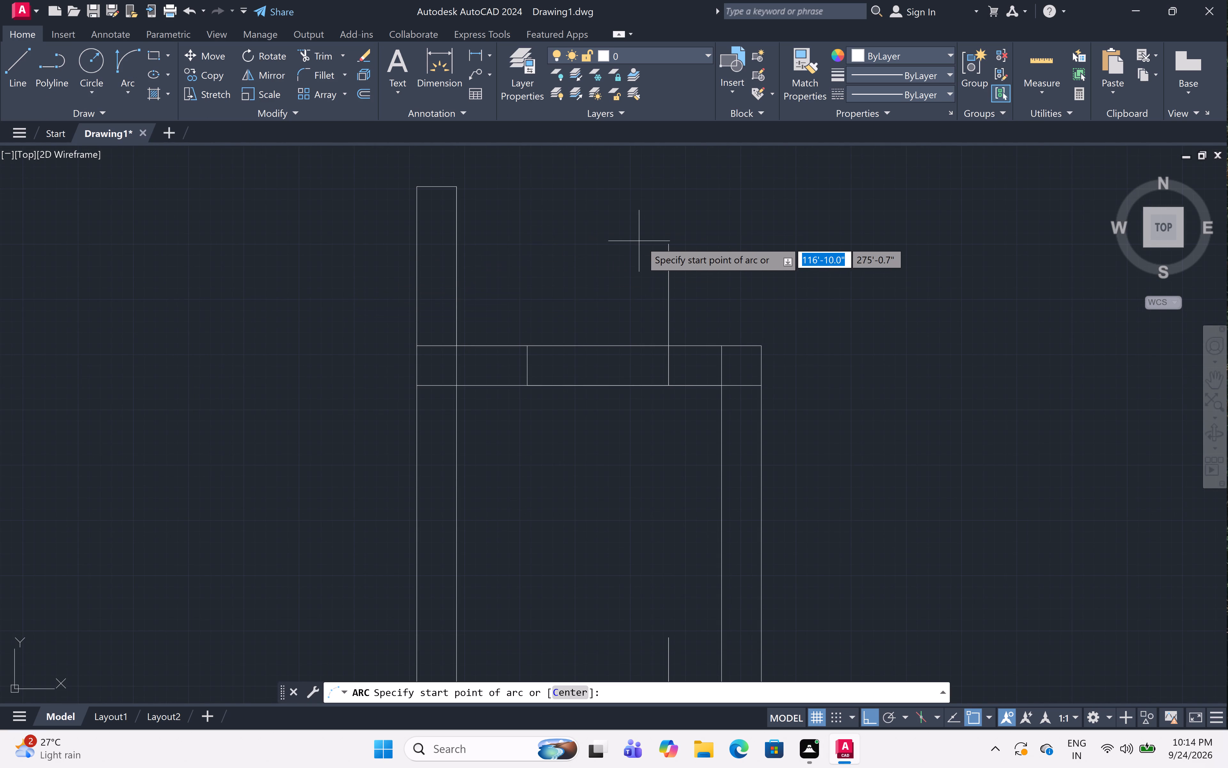
{"action": "left_click", "coordinate": [666, 241]}
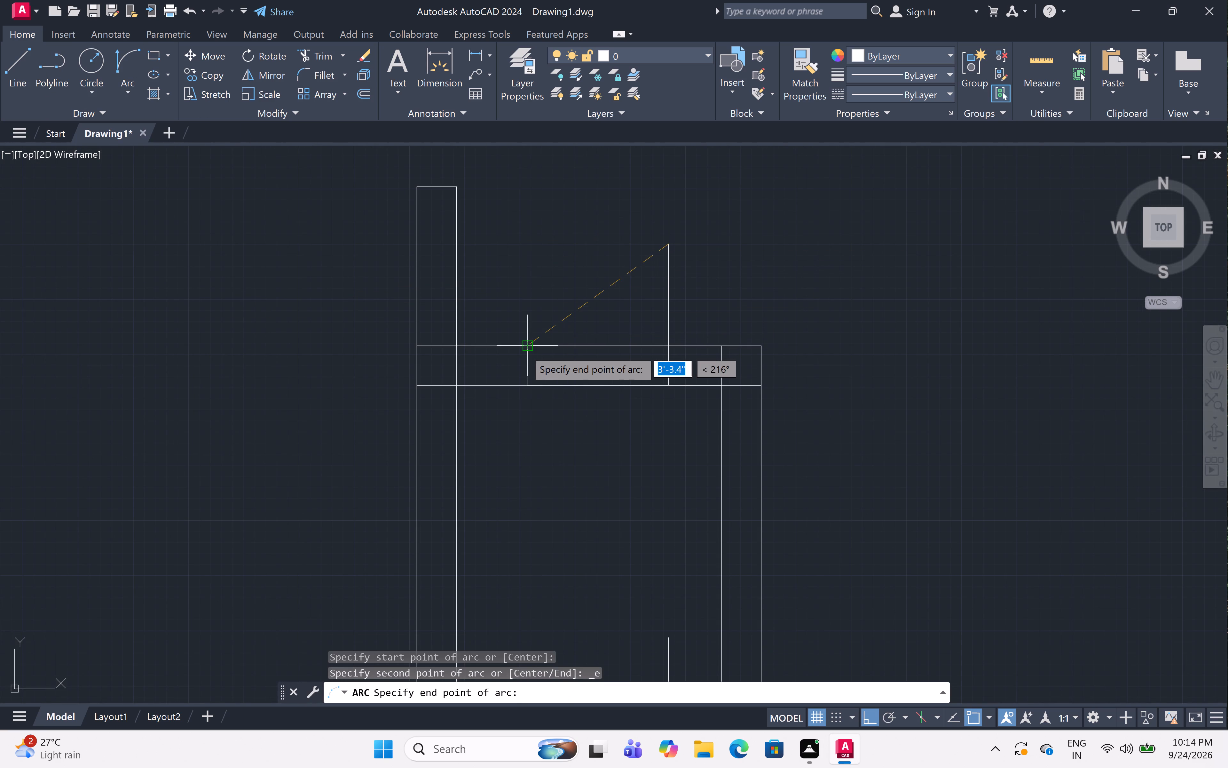
{"action": "left_click_drag", "start_coordinate": [525, 350], "coordinate": [521, 348]}
{"action": "left_click", "coordinate": [365, 313]}
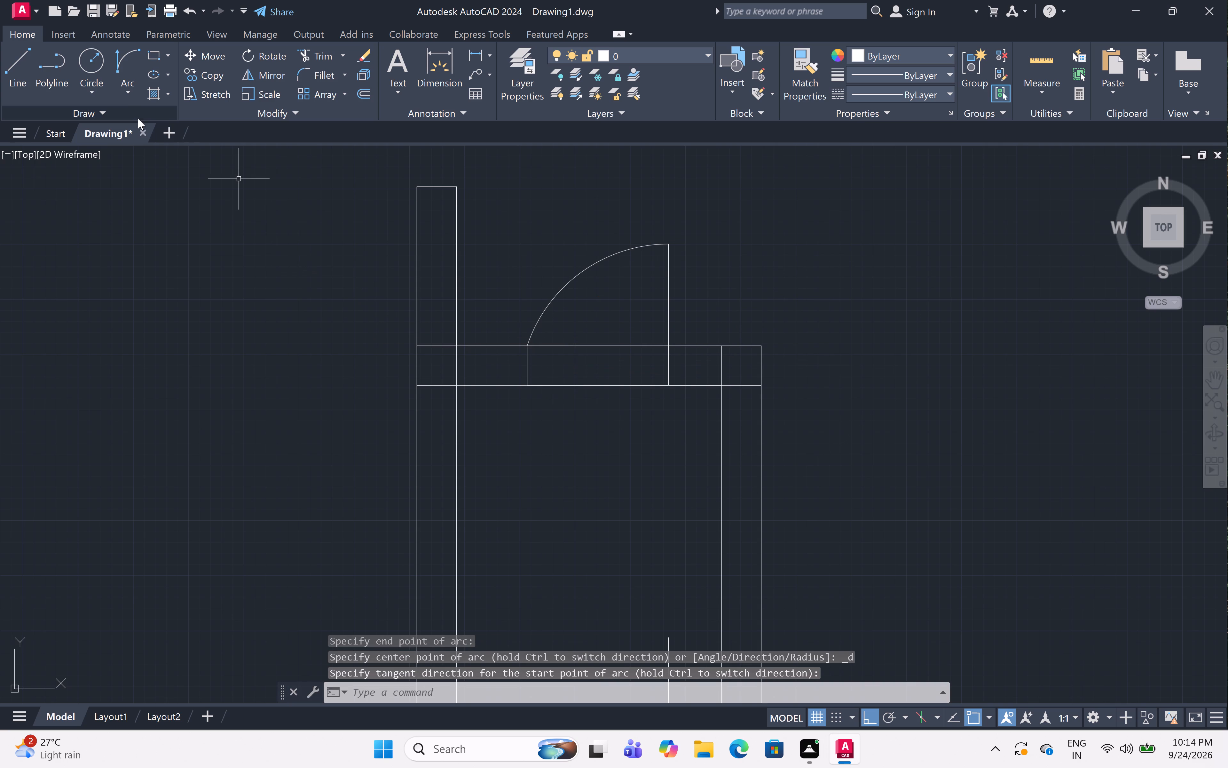
Draw a Start, End, Direction arc from the bottom outer wall's door leaf end to the jamb line's upper end, starting tangent leftward.
{"action": "left_click", "coordinate": [124, 94]}
{"action": "left_click", "coordinate": [171, 285]}
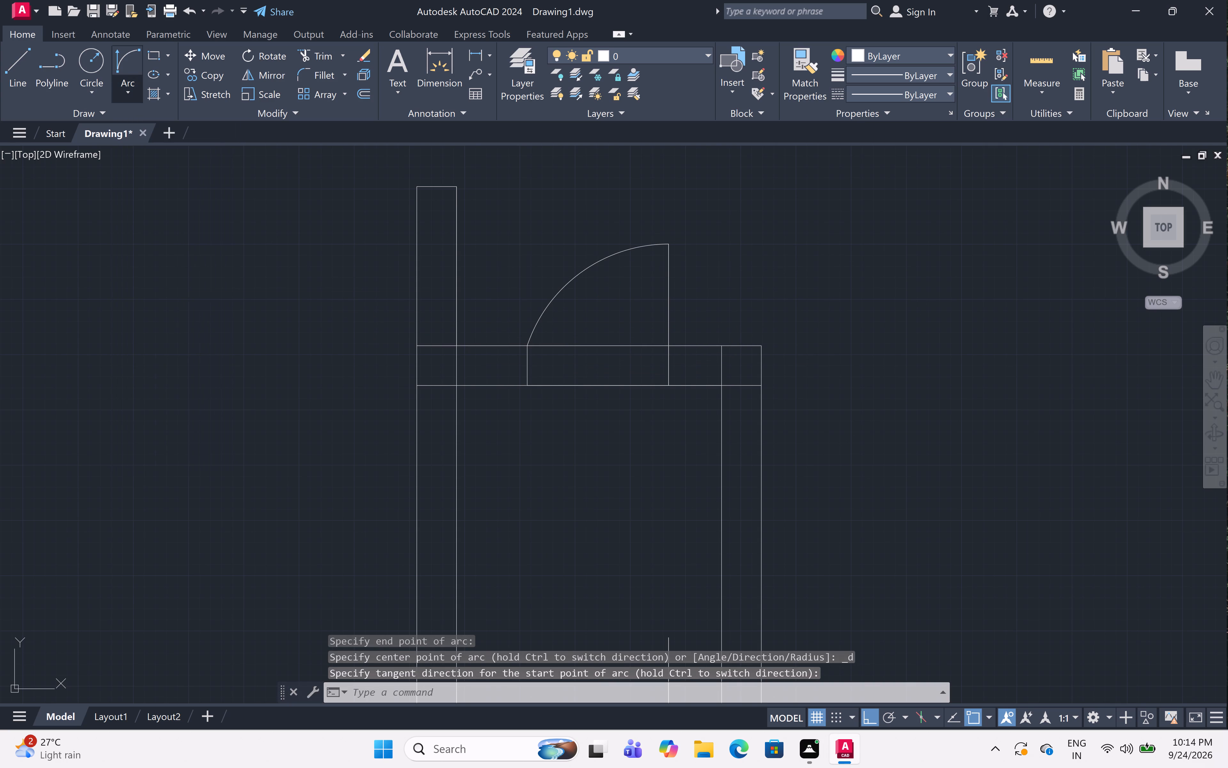
{"action": "scroll", "coordinate": [240, 275], "scroll_direction": "down", "scroll_amount": 4}
{"action": "scroll", "coordinate": [307, 341], "scroll_direction": "up", "scroll_amount": 4}
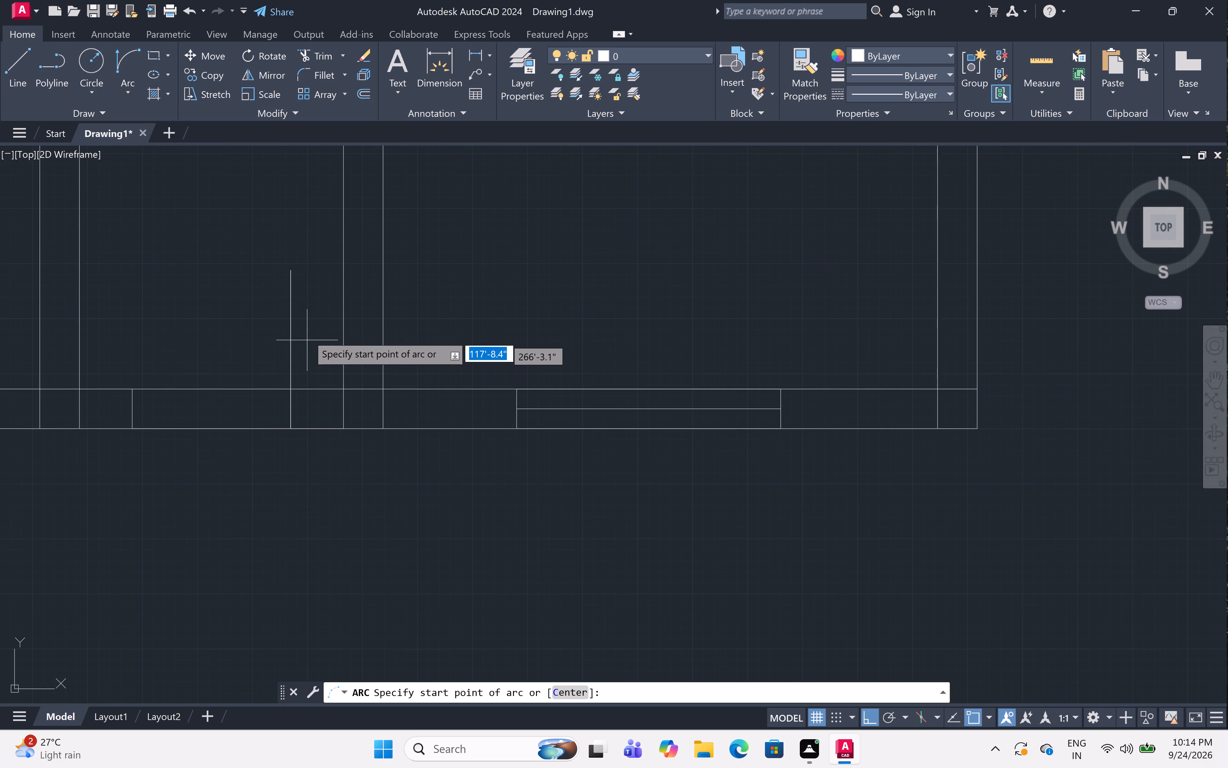
{"action": "double_click", "coordinate": [289, 270]}
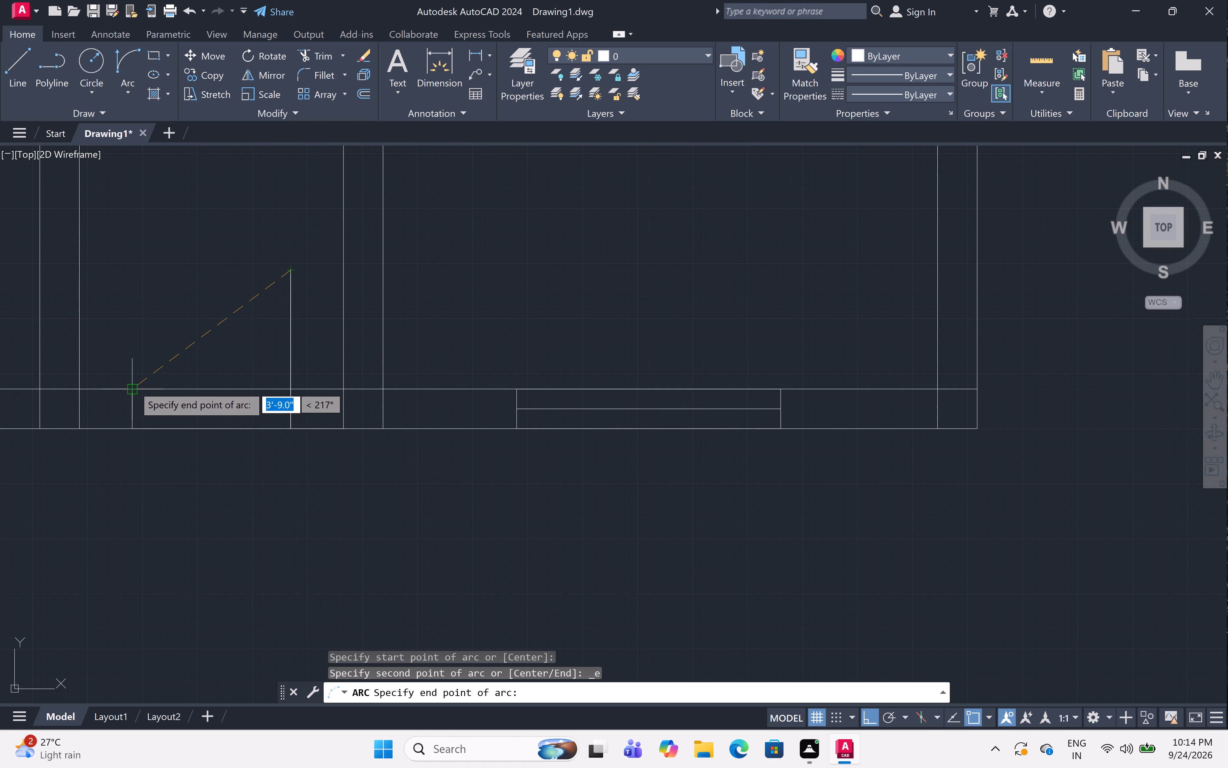
{"action": "left_click", "coordinate": [134, 386]}
{"action": "left_click", "coordinate": [65, 350]}
Offset the small left room's door leaf line 1" to the right, toward the swing arc.
{"action": "scroll", "coordinate": [67, 340], "scroll_direction": "down", "scroll_amount": 2}
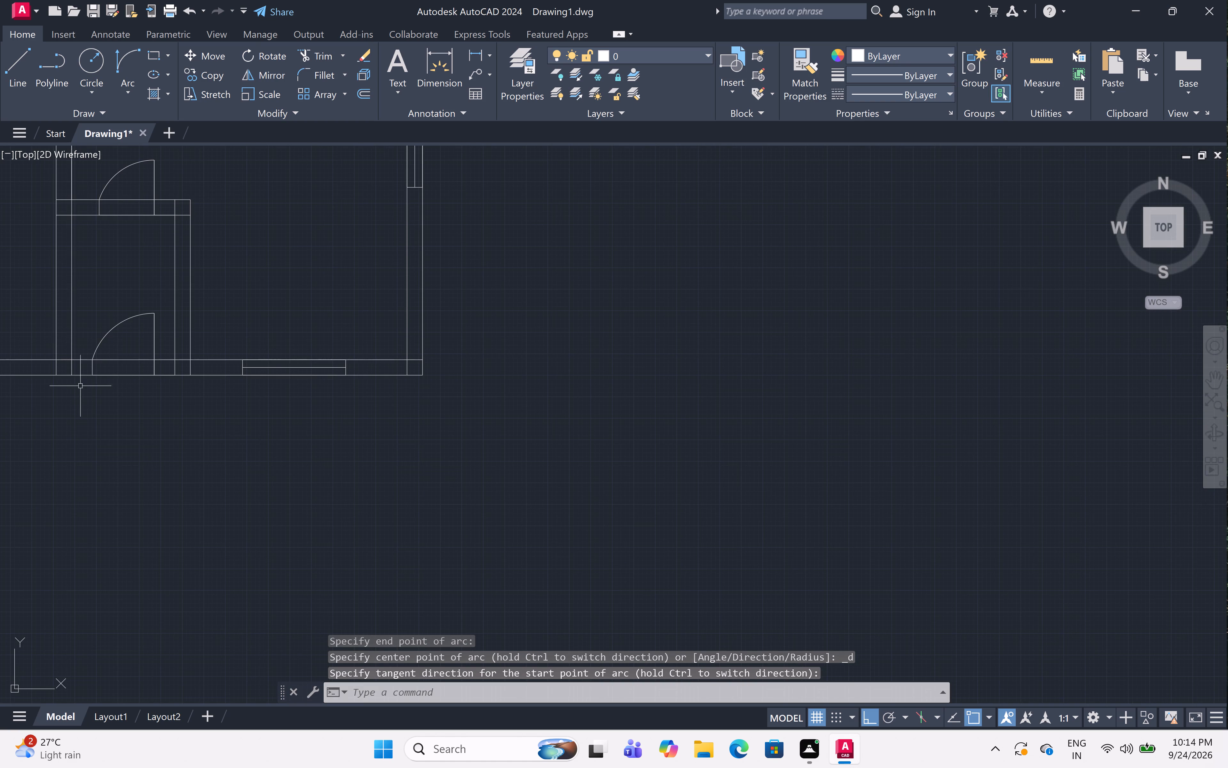
{"action": "middle_click_drag", "start_coordinate": [90, 430], "coordinate": [342, 457]}
{"action": "scroll", "coordinate": [355, 446], "scroll_direction": "down", "scroll_amount": 2}
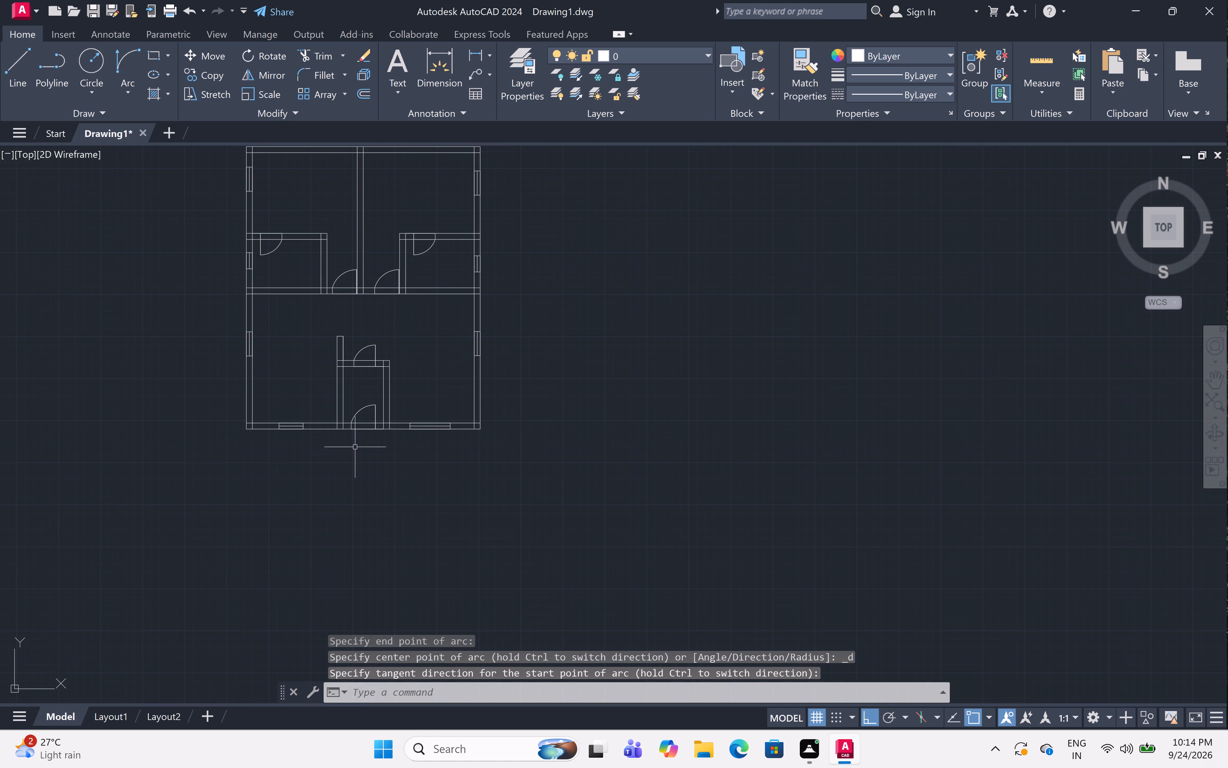
{"action": "scroll", "coordinate": [266, 239], "scroll_direction": "up", "scroll_amount": 4}
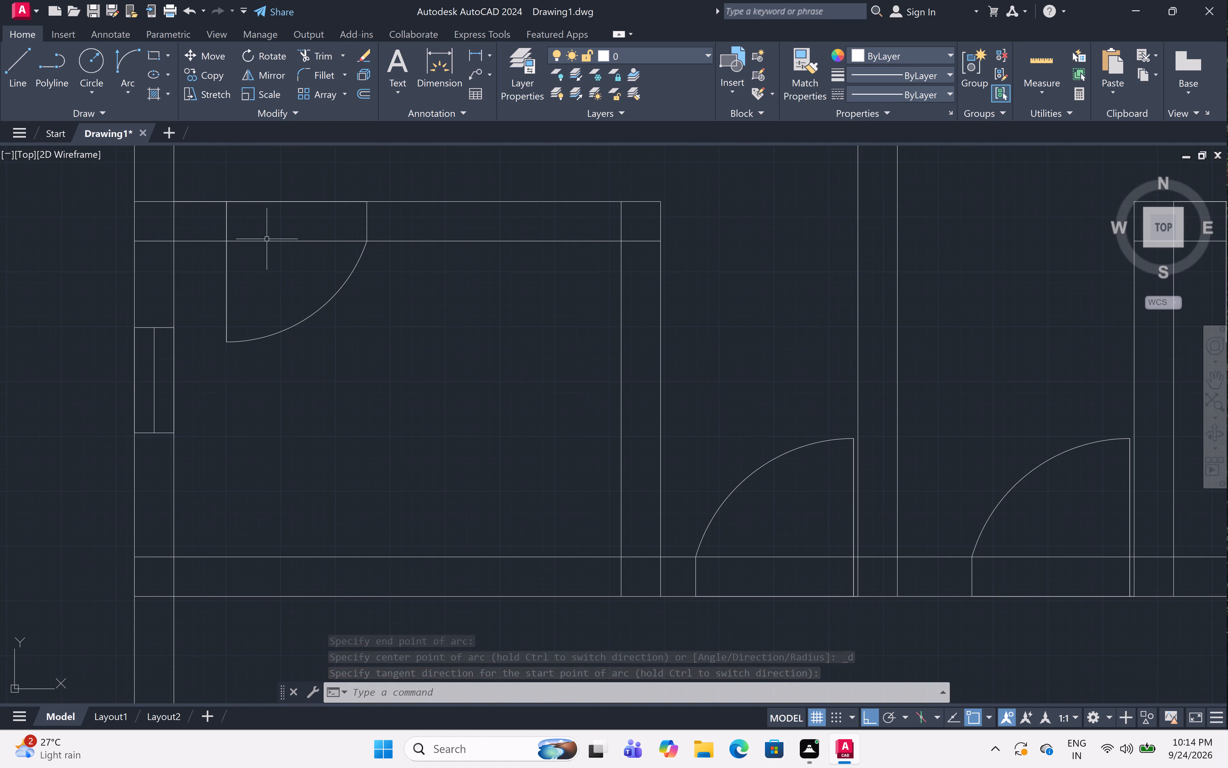
{"action": "key", "text": "o"}
{"action": "type", "text": "ff"}
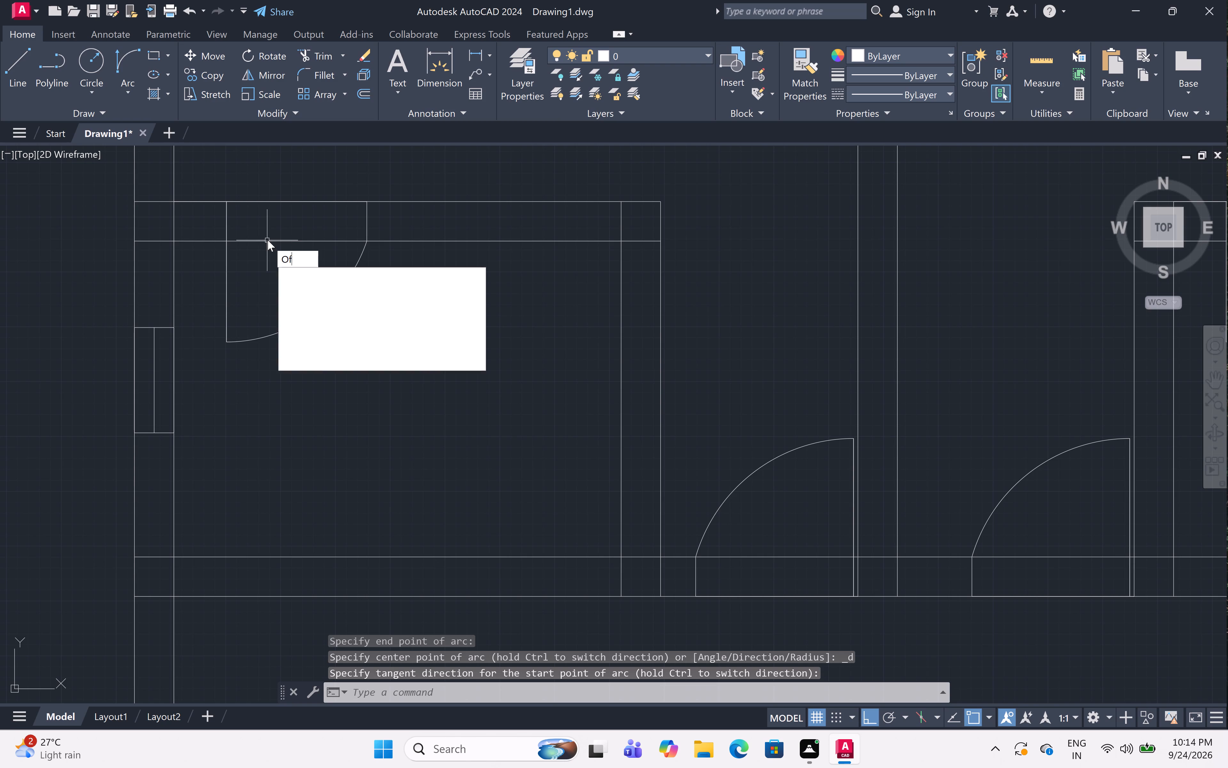
{"action": "key", "text": "space"}
{"action": "key", "text": "1"}
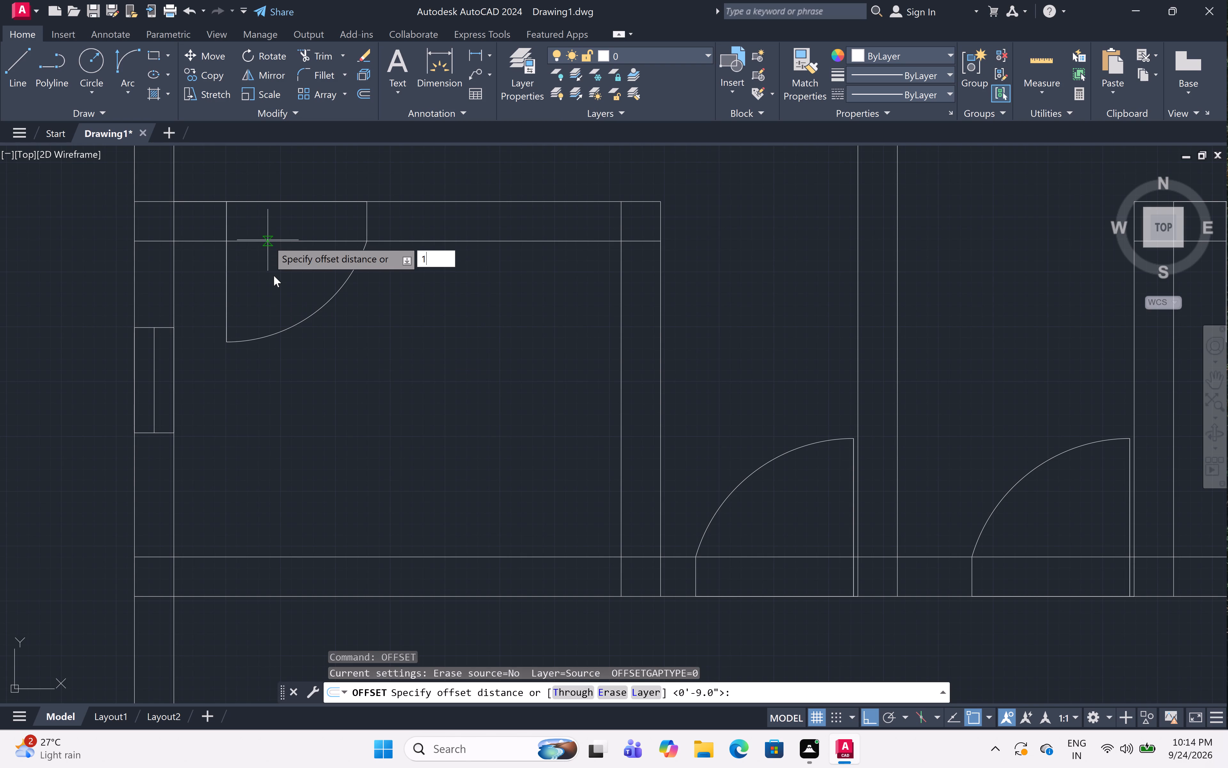
{"action": "key", "text": "shift+quotedbl"}
{"action": "key", "text": "space"}
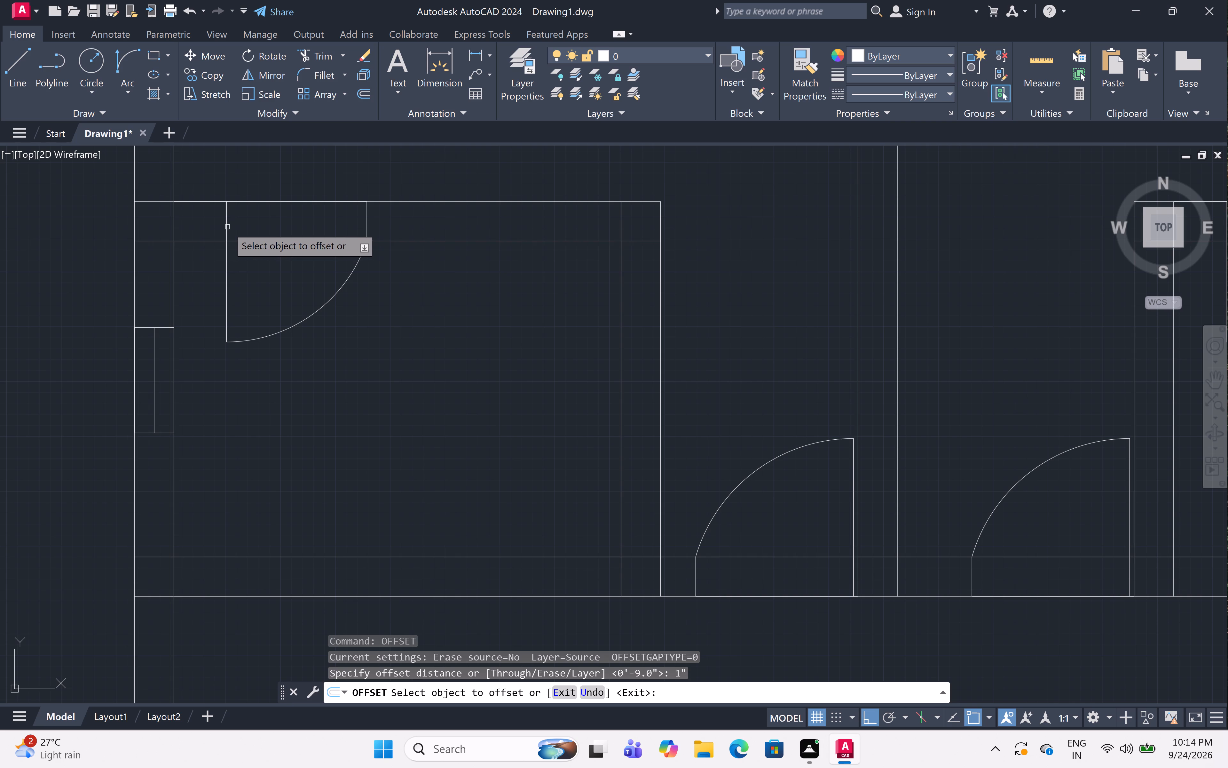
{"action": "left_click", "coordinate": [227, 227]}
{"action": "left_click", "coordinate": [297, 235]}
Offset the leaf lines of the two doors on either side of the central wall 1" to the left.
{"action": "scroll", "coordinate": [278, 241], "scroll_direction": "down", "scroll_amount": 4}
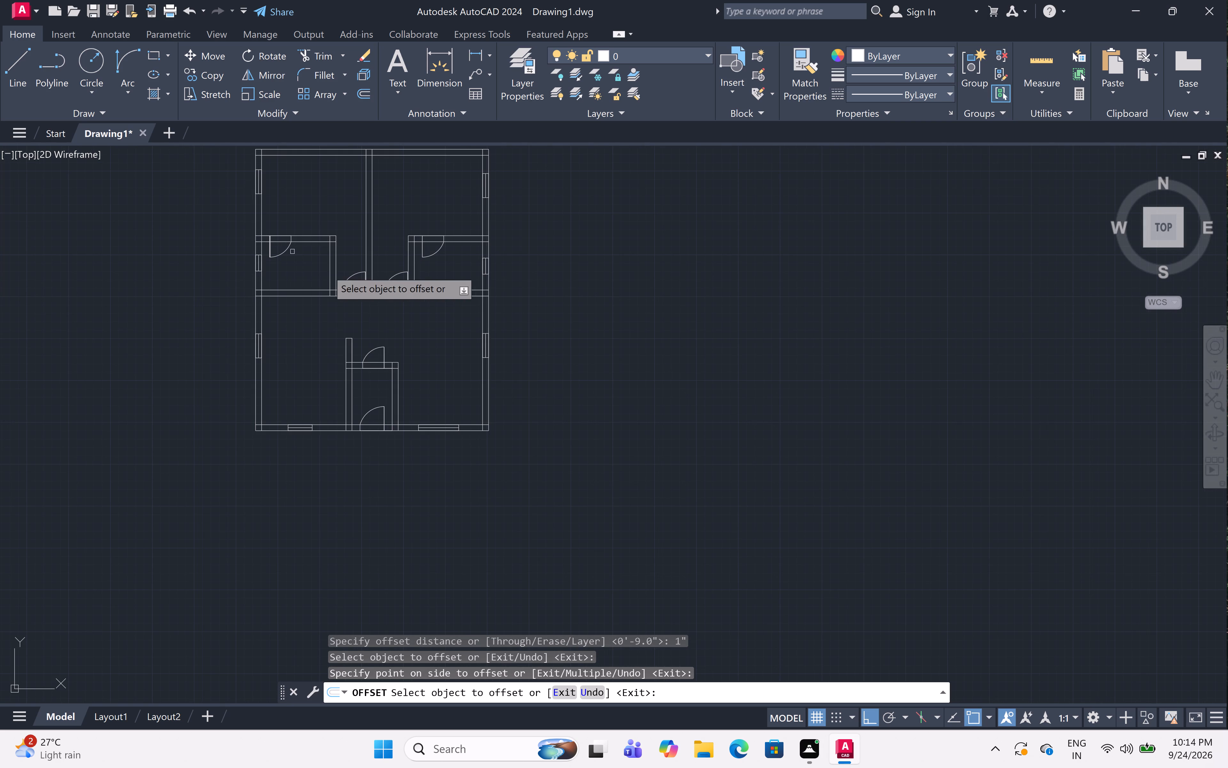
{"action": "scroll", "coordinate": [354, 292], "scroll_direction": "up", "scroll_amount": 4}
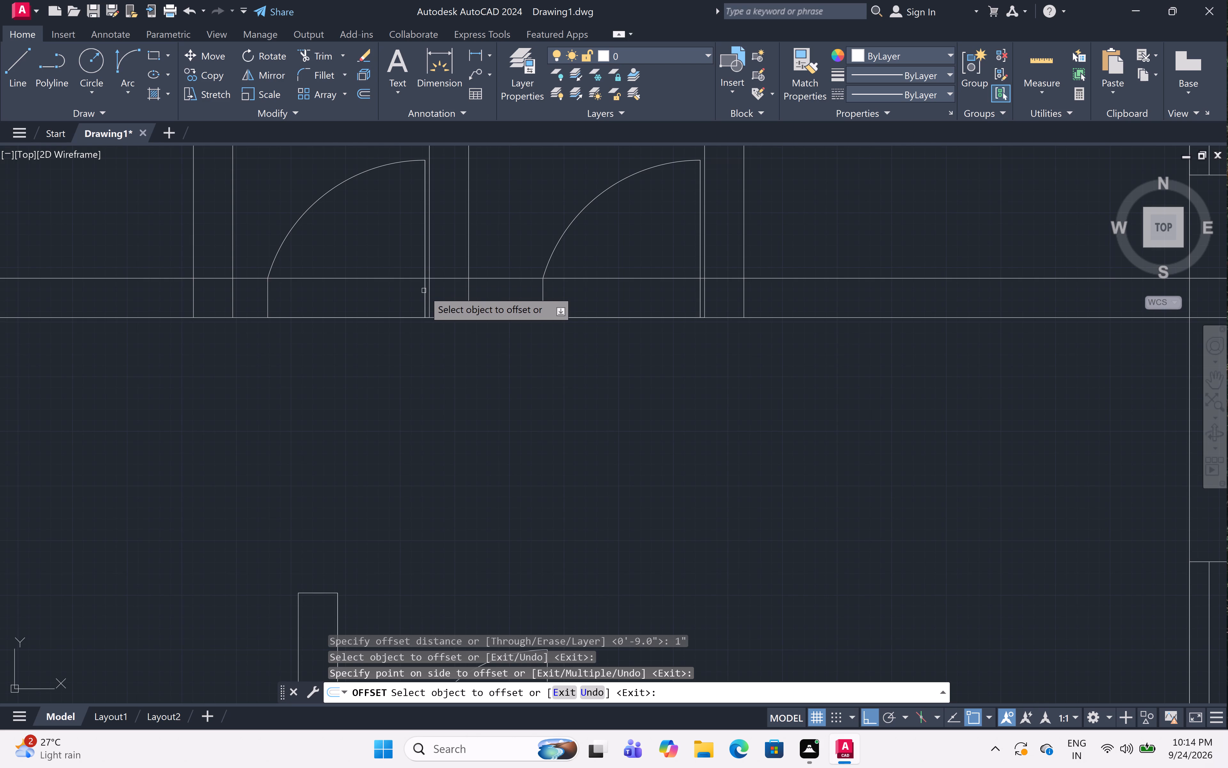
{"action": "left_click", "coordinate": [424, 291]}
{"action": "left_click", "coordinate": [377, 292]}
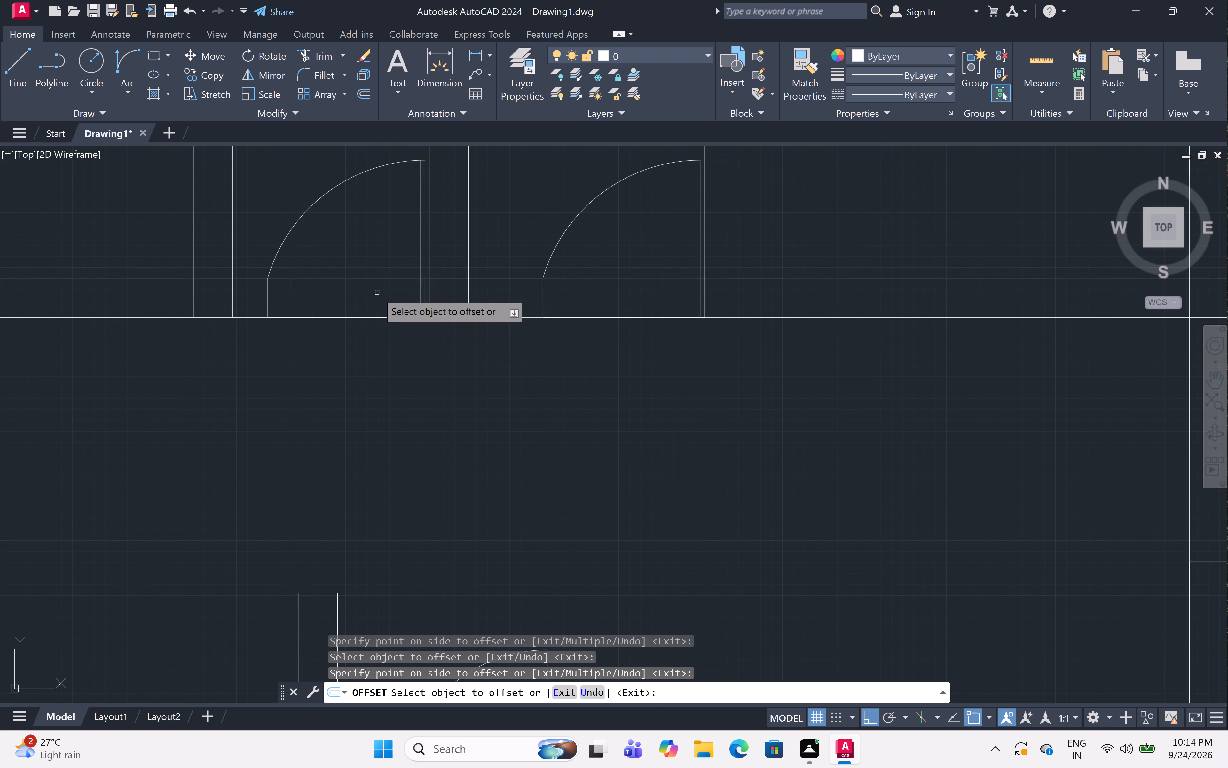
{"action": "left_click", "coordinate": [701, 262]}
{"action": "left_click", "coordinate": [643, 269]}
Offset the small right room's top-wall door leaf line 1" to the right, toward its swing arc.
{"action": "scroll", "coordinate": [642, 270], "scroll_direction": "down", "scroll_amount": 4}
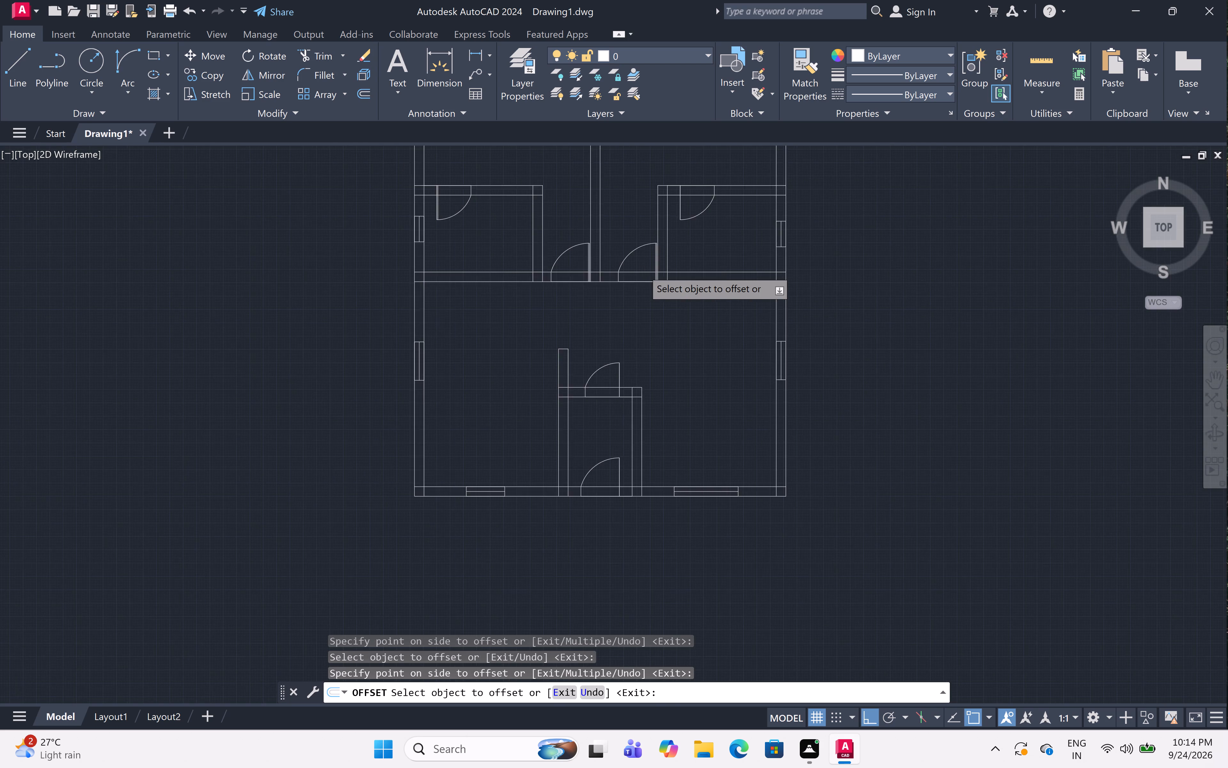
{"action": "scroll", "coordinate": [680, 214], "scroll_direction": "up", "scroll_amount": 4}
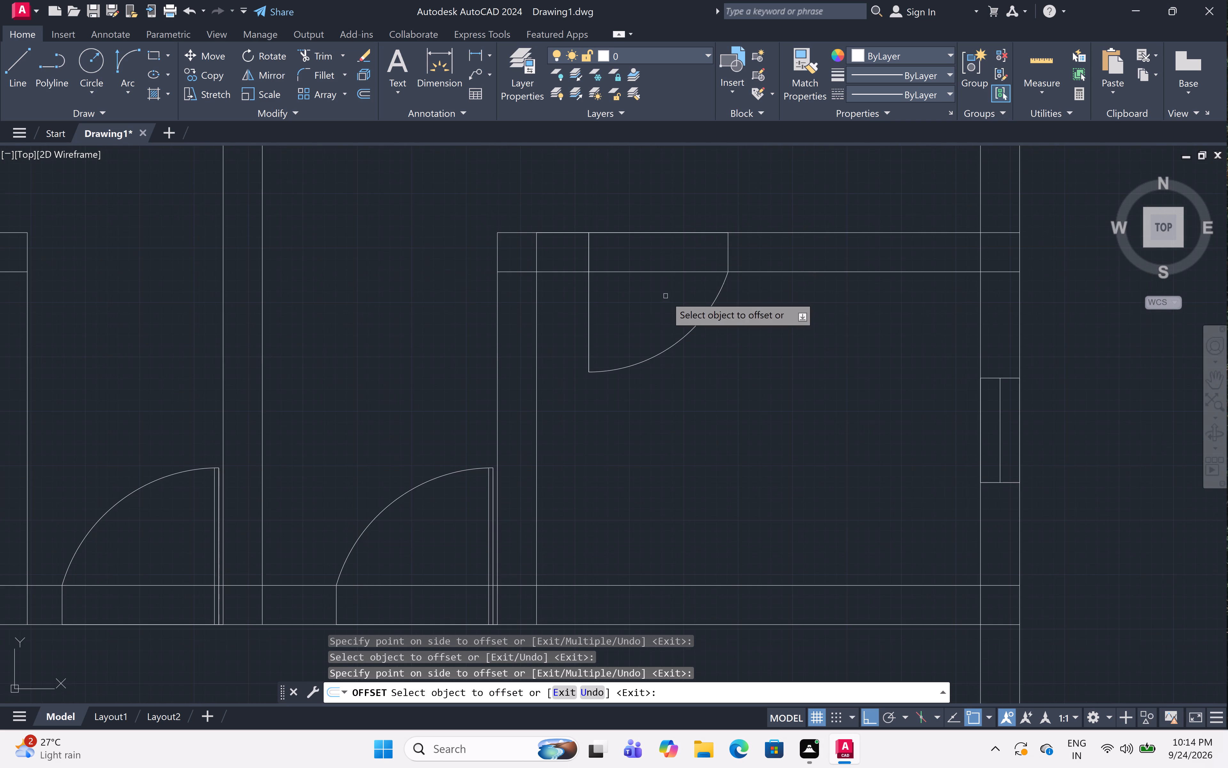
{"action": "scroll", "coordinate": [651, 272], "scroll_direction": "up", "scroll_amount": 1}
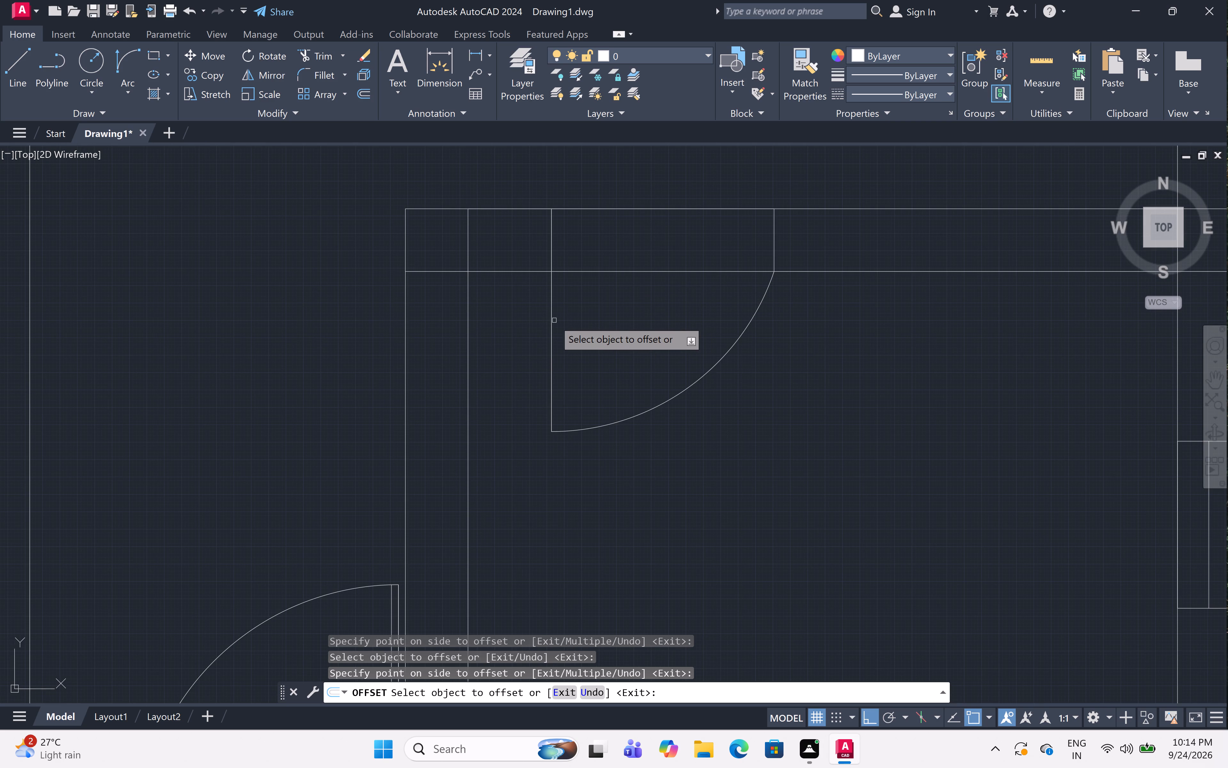
{"action": "left_click", "coordinate": [552, 320]}
{"action": "left_click", "coordinate": [613, 320]}
Offset the leaf lines of the lower small room's top-wall door and the bottom outer wall's door 1" to the left.
{"action": "scroll", "coordinate": [609, 319], "scroll_direction": "down", "scroll_amount": 5}
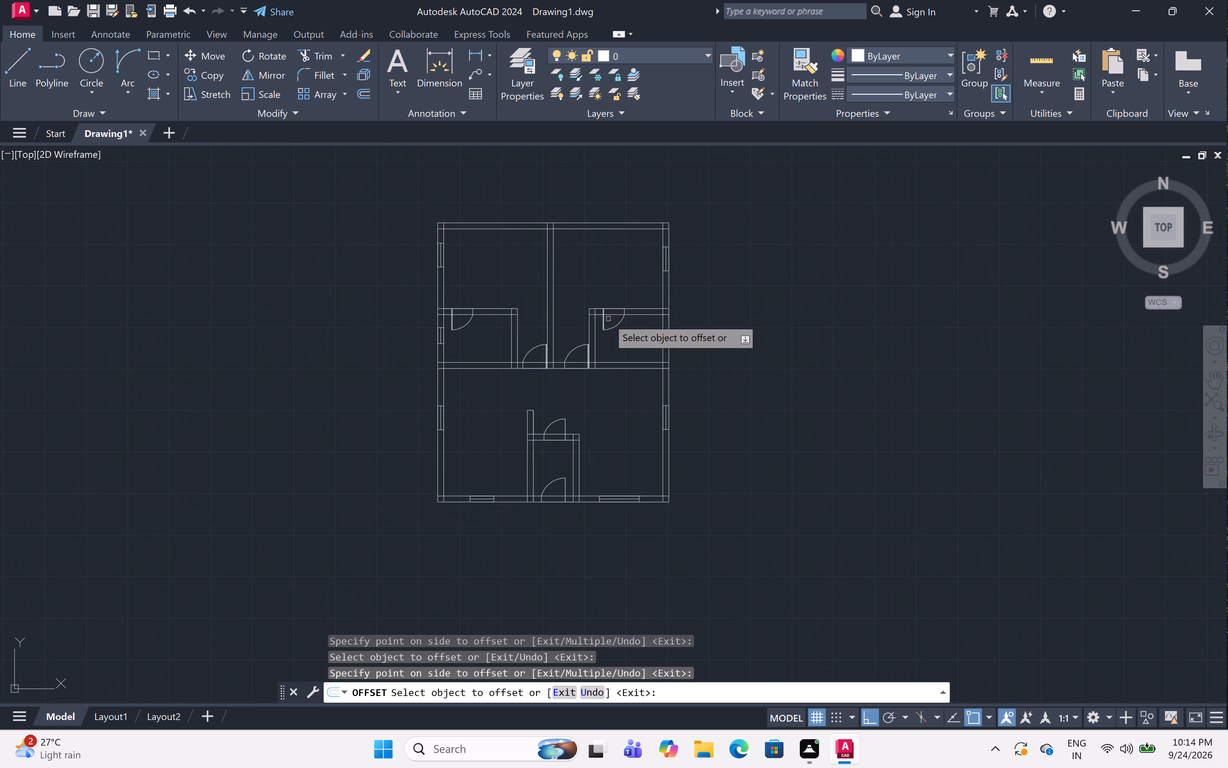
{"action": "scroll", "coordinate": [608, 319], "scroll_direction": "down", "scroll_amount": 1}
{"action": "scroll", "coordinate": [576, 386], "scroll_direction": "up", "scroll_amount": 5}
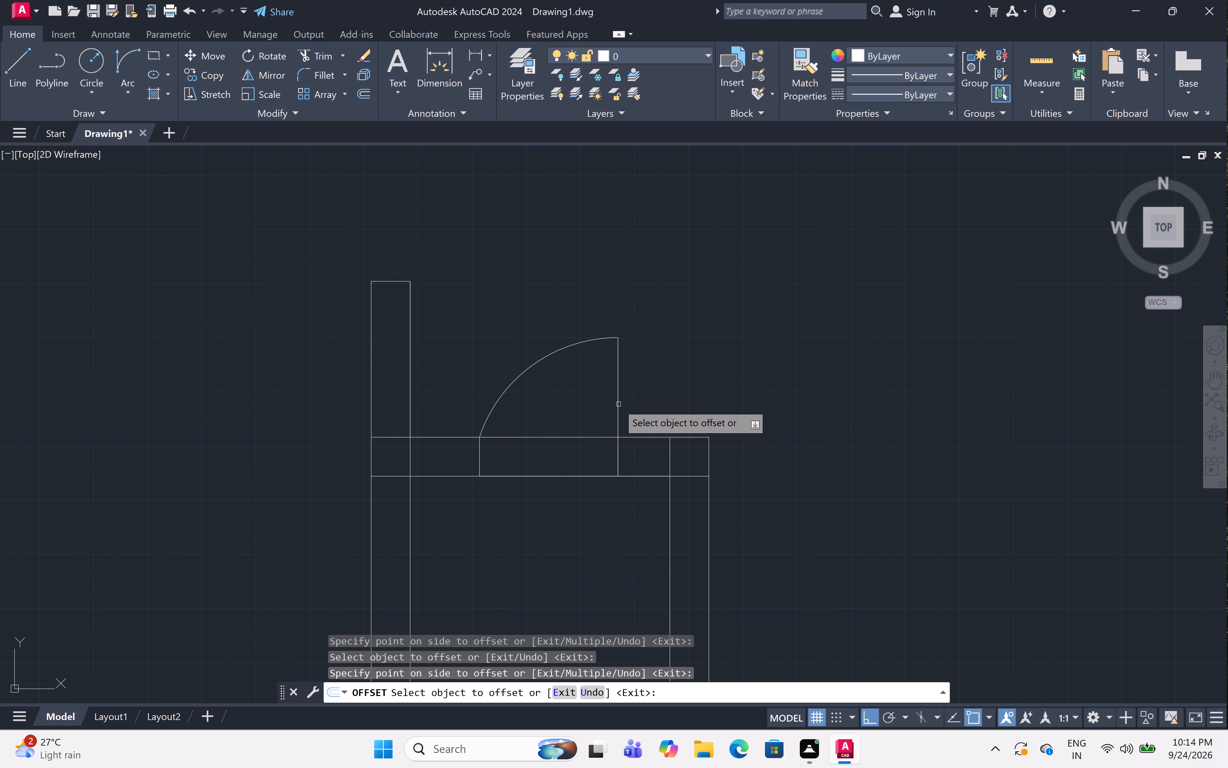
{"action": "left_click_drag", "start_coordinate": [617, 403], "coordinate": [611, 401]}
{"action": "left_click", "coordinate": [512, 381]}
{"action": "scroll", "coordinate": [528, 373], "scroll_direction": "down", "scroll_amount": 3}
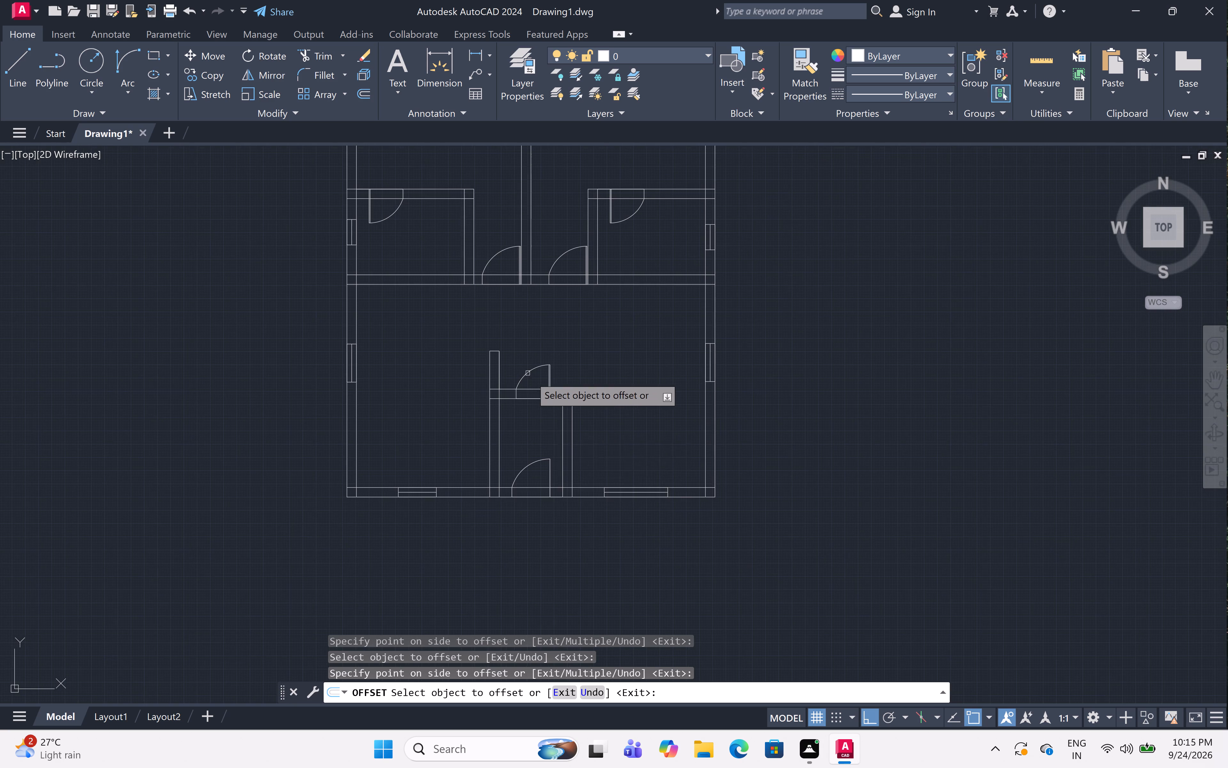
{"action": "scroll", "coordinate": [543, 493], "scroll_direction": "up", "scroll_amount": 3}
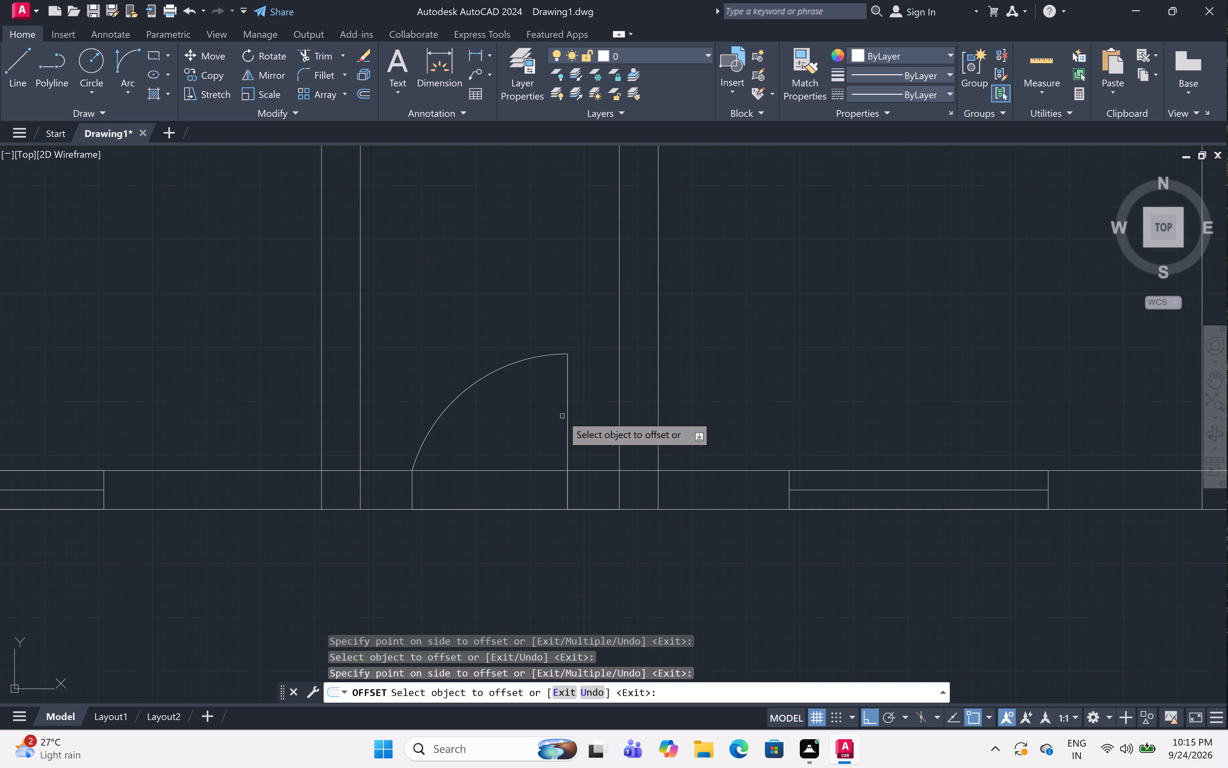
{"action": "scroll", "coordinate": [531, 469], "scroll_direction": "up", "scroll_amount": 1}
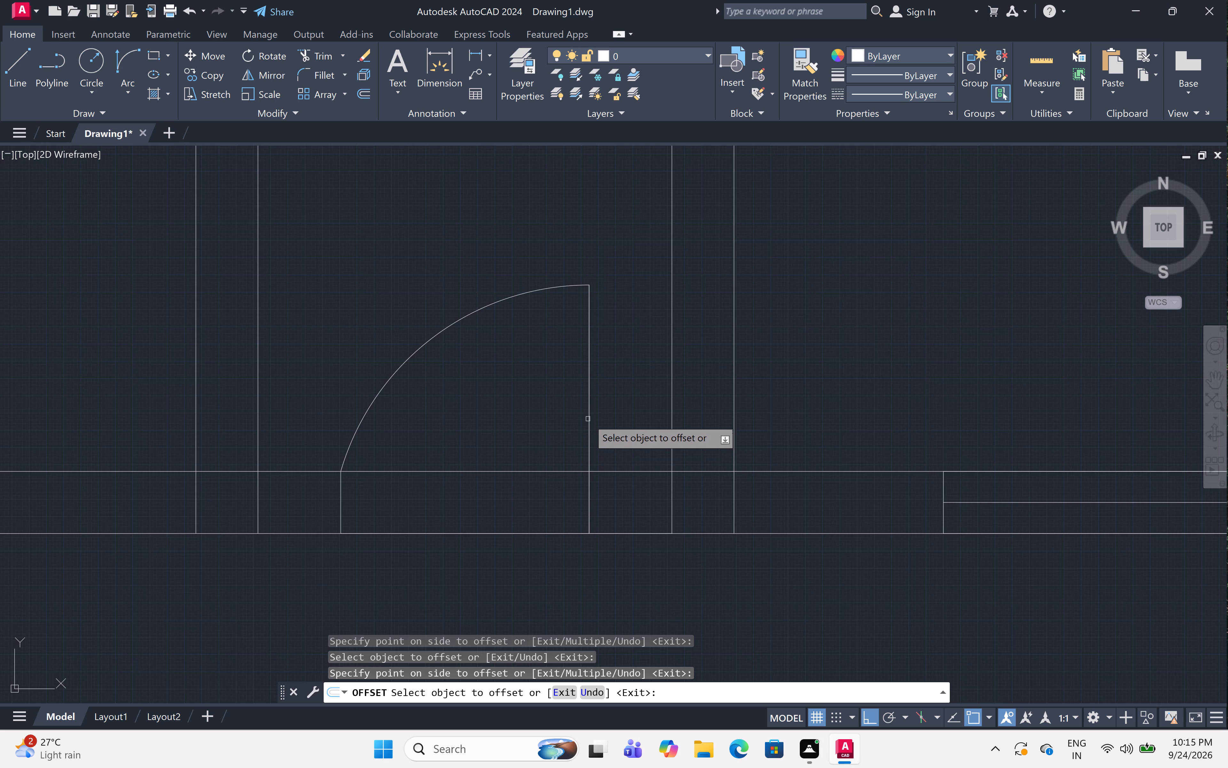
{"action": "left_click", "coordinate": [589, 419]}
{"action": "left_click", "coordinate": [468, 405]}
{"action": "scroll", "coordinate": [480, 387], "scroll_direction": "down", "scroll_amount": 6}
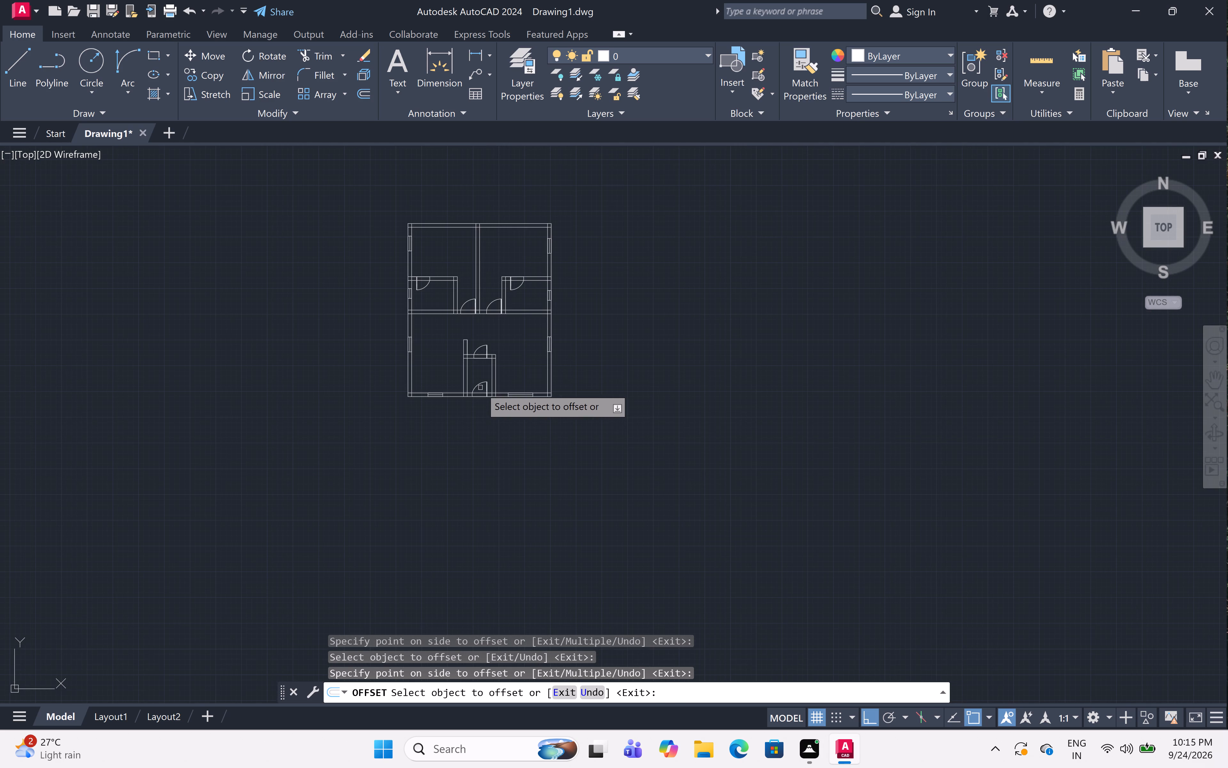
{"action": "scroll", "coordinate": [418, 277], "scroll_direction": "up", "scroll_amount": 4}
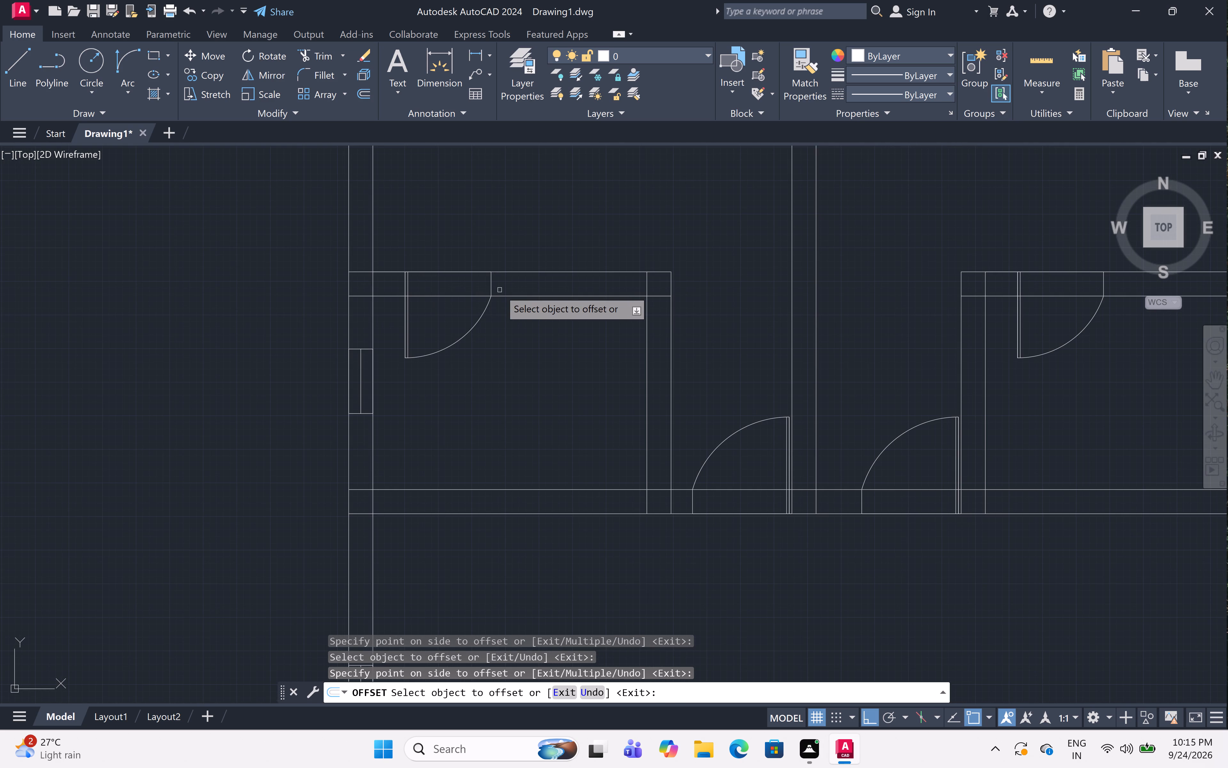
{"action": "key", "text": "Escape"}
Trim the wall line segment between the two leaf lines of each of the four upper doors.
{"action": "type", "text": "tr"}
{"action": "key", "text": "space"}
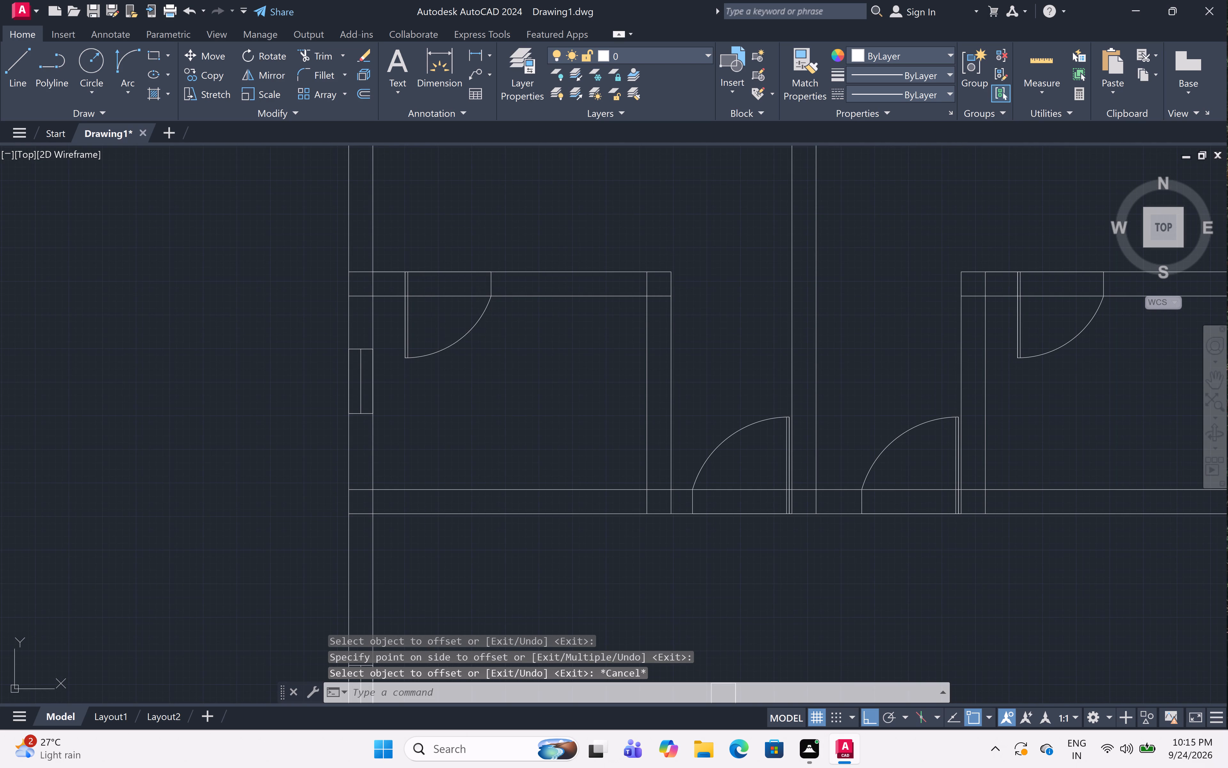
{"action": "scroll", "coordinate": [407, 298], "scroll_direction": "up", "scroll_amount": 4}
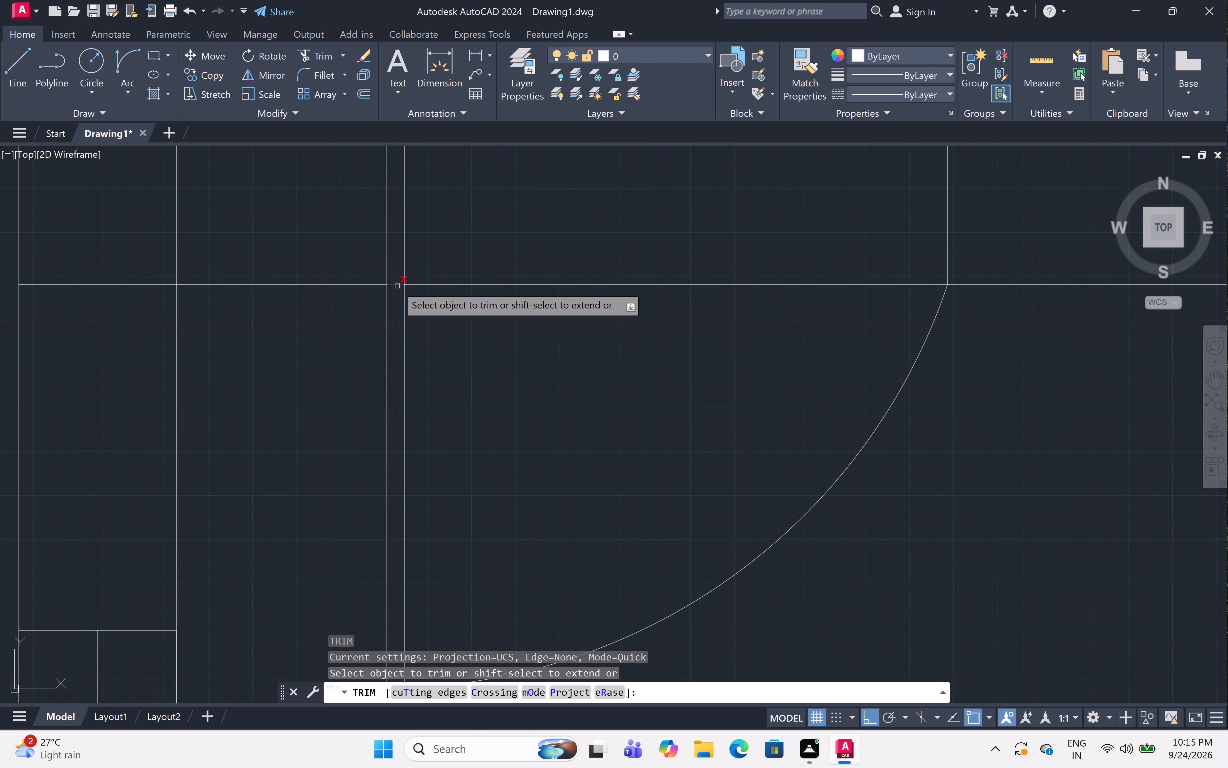
{"action": "left_click", "coordinate": [398, 286]}
{"action": "scroll", "coordinate": [398, 289], "scroll_direction": "down", "scroll_amount": 5}
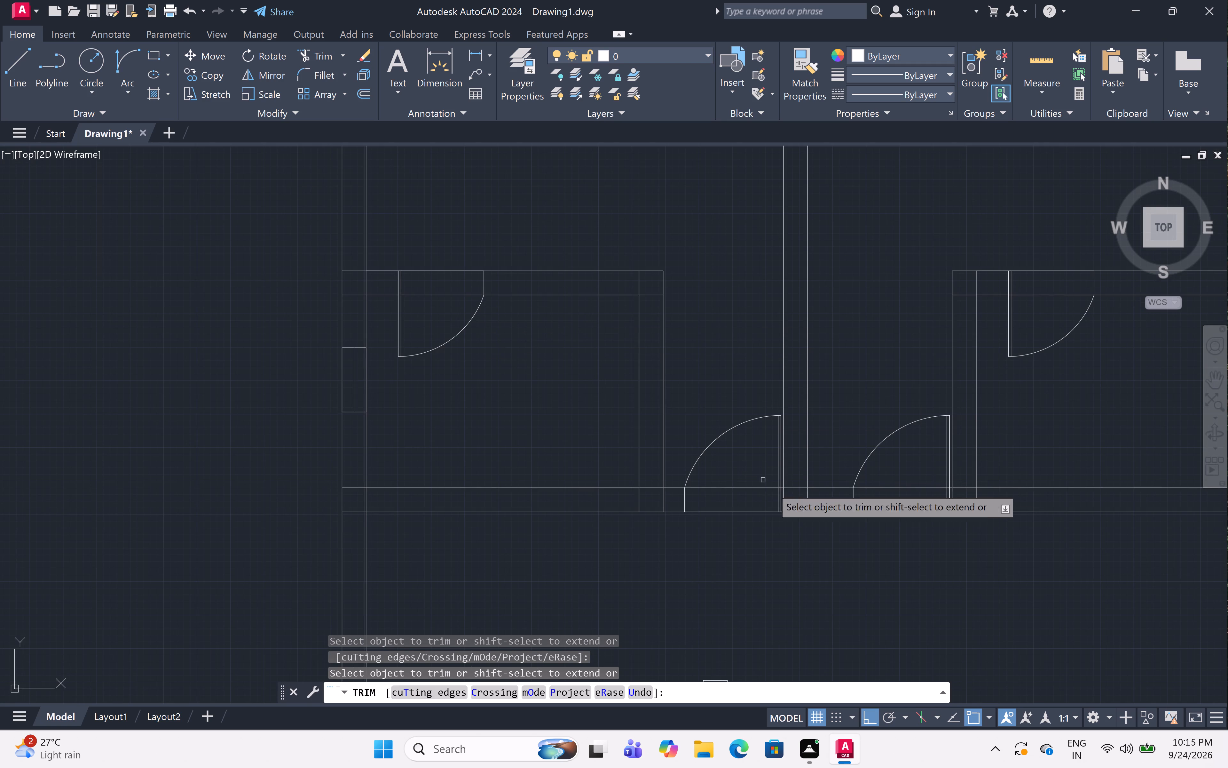
{"action": "scroll", "coordinate": [788, 488], "scroll_direction": "up", "scroll_amount": 4}
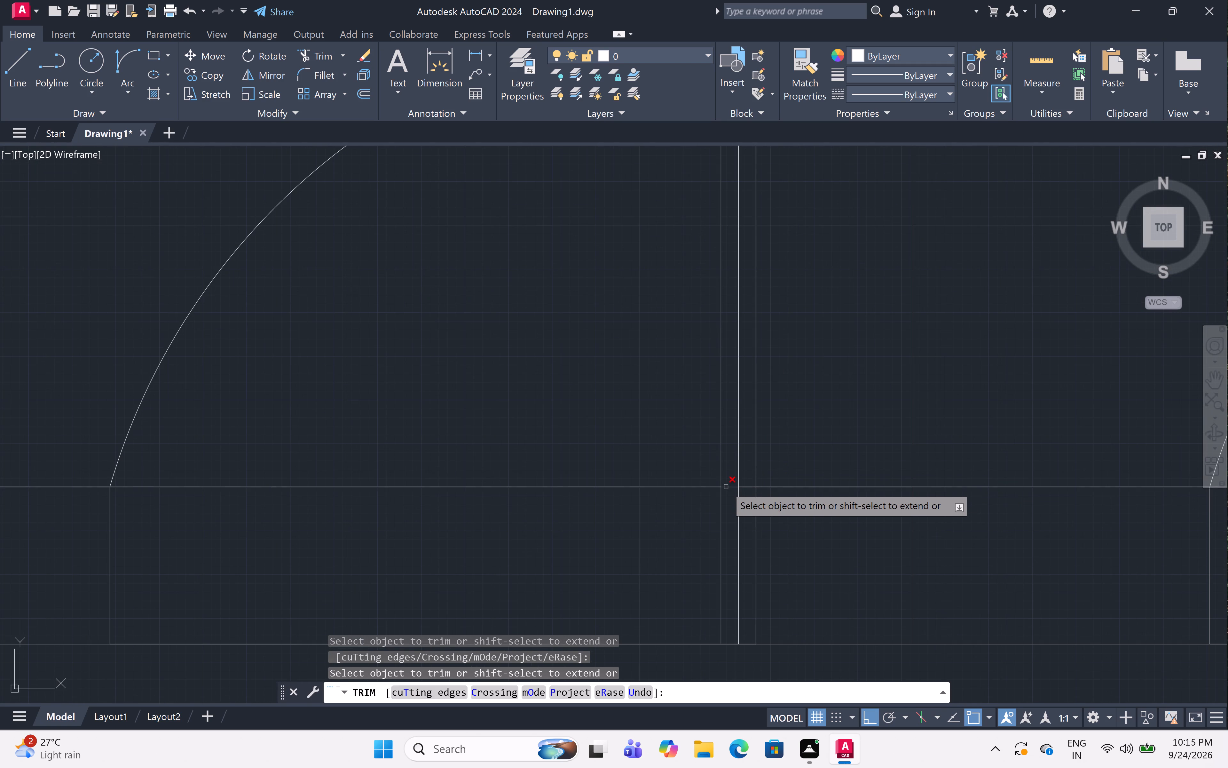
{"action": "left_click", "coordinate": [726, 487]}
{"action": "scroll", "coordinate": [715, 453], "scroll_direction": "down", "scroll_amount": 7}
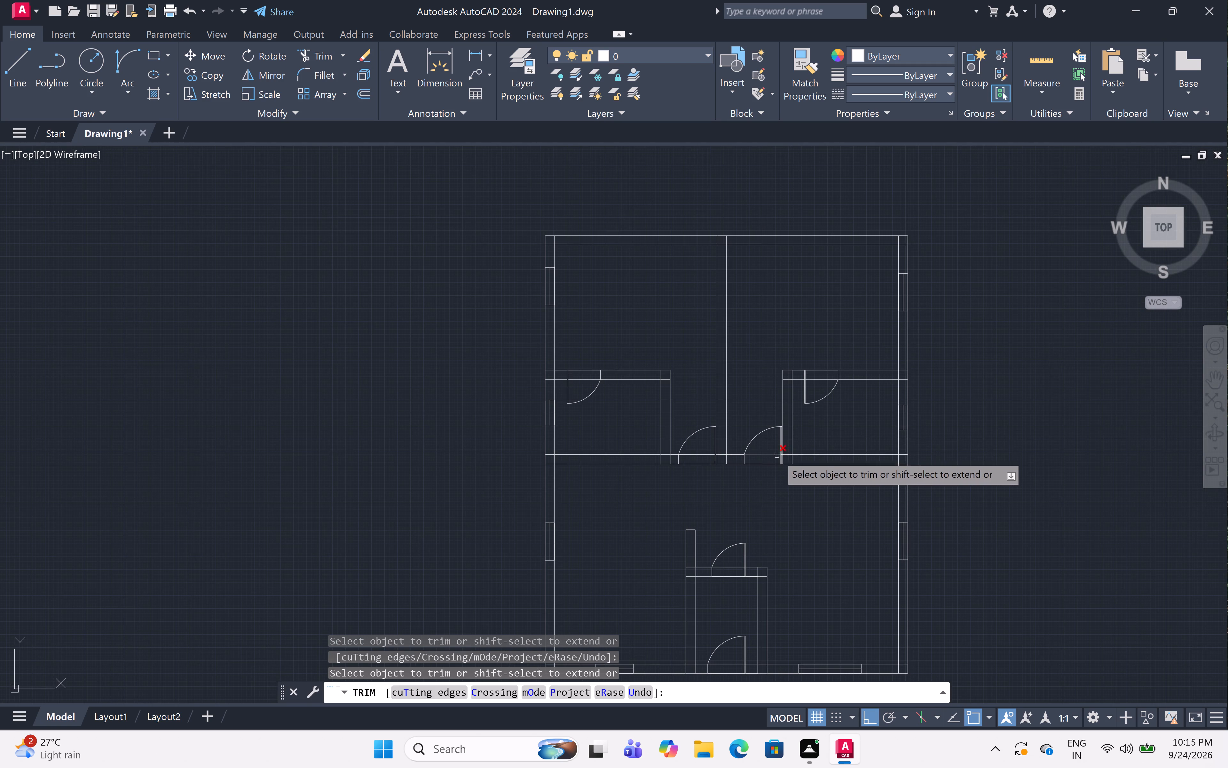
{"action": "scroll", "coordinate": [780, 455], "scroll_direction": "up", "scroll_amount": 7}
{"action": "left_click", "coordinate": [801, 462]}
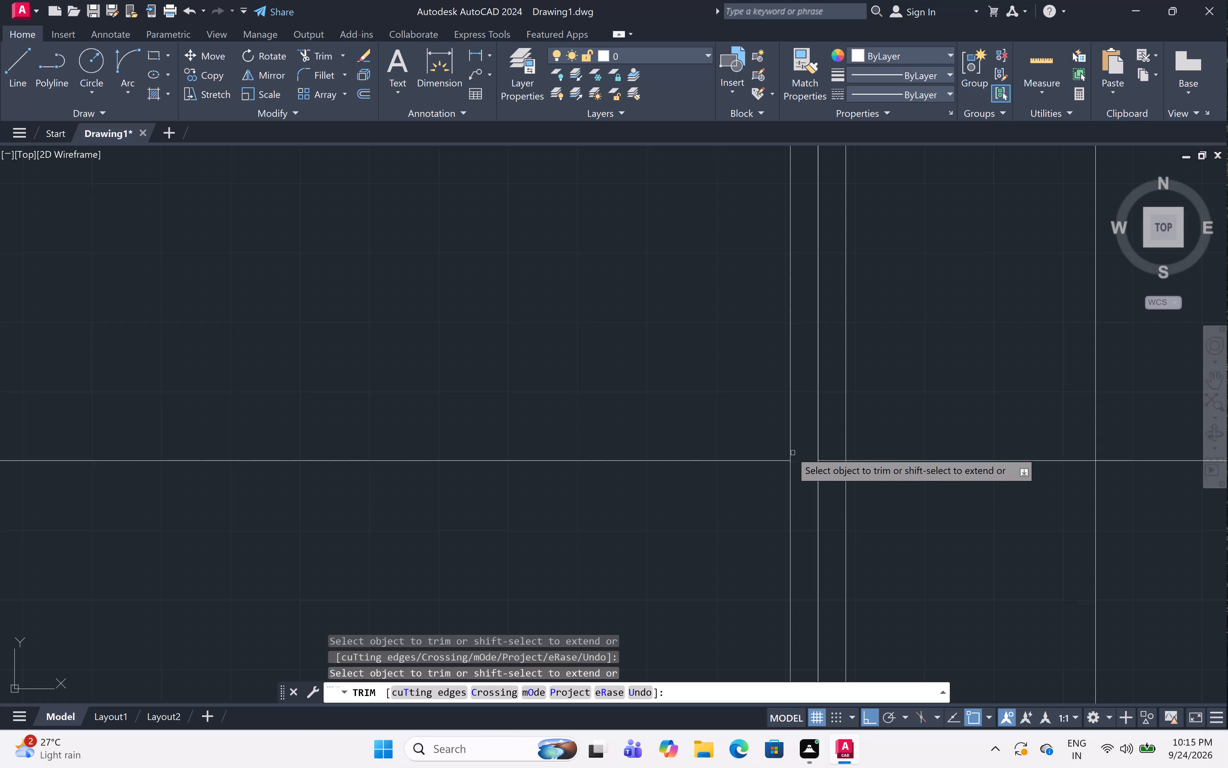
{"action": "scroll", "coordinate": [783, 445], "scroll_direction": "down", "scroll_amount": 7}
{"action": "scroll", "coordinate": [821, 326], "scroll_direction": "up", "scroll_amount": 5}
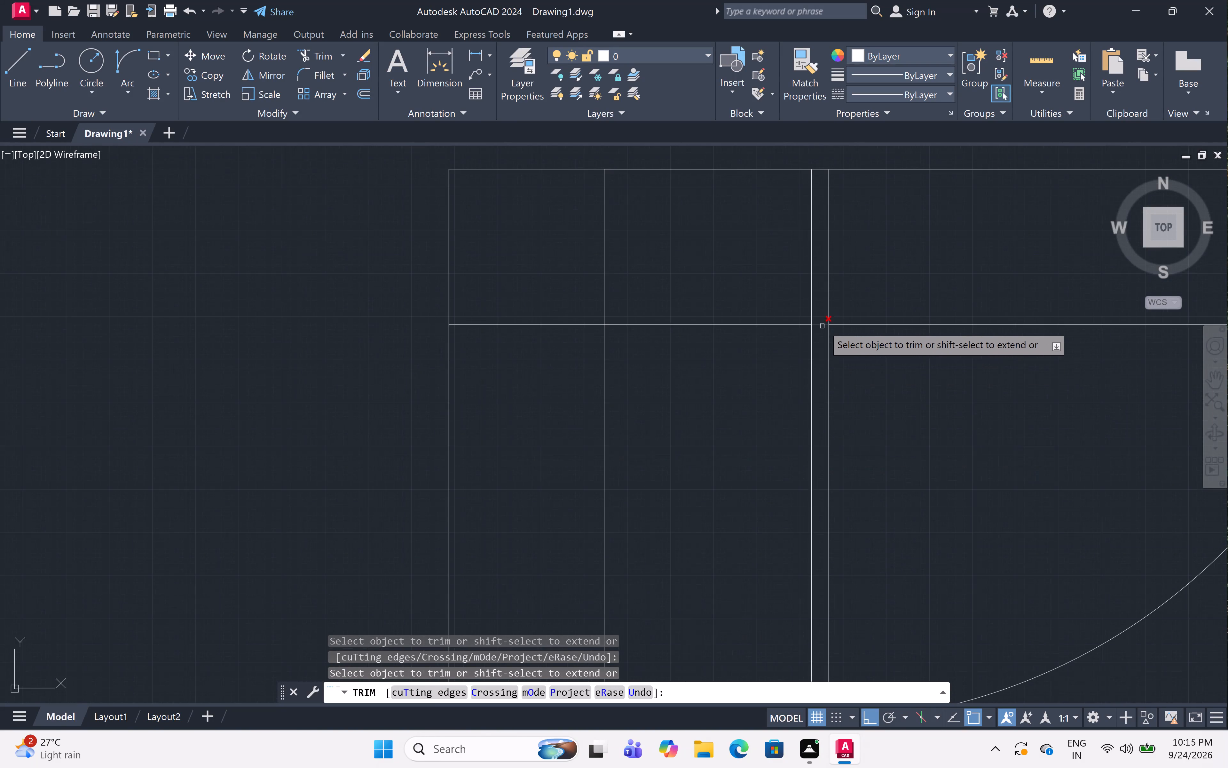
{"action": "left_click", "coordinate": [823, 325]}
Trim the wall line between the leaf lines of the lower small room's top-wall door and the bottom outer wall's door.
{"action": "scroll", "coordinate": [822, 325], "scroll_direction": "down", "scroll_amount": 7}
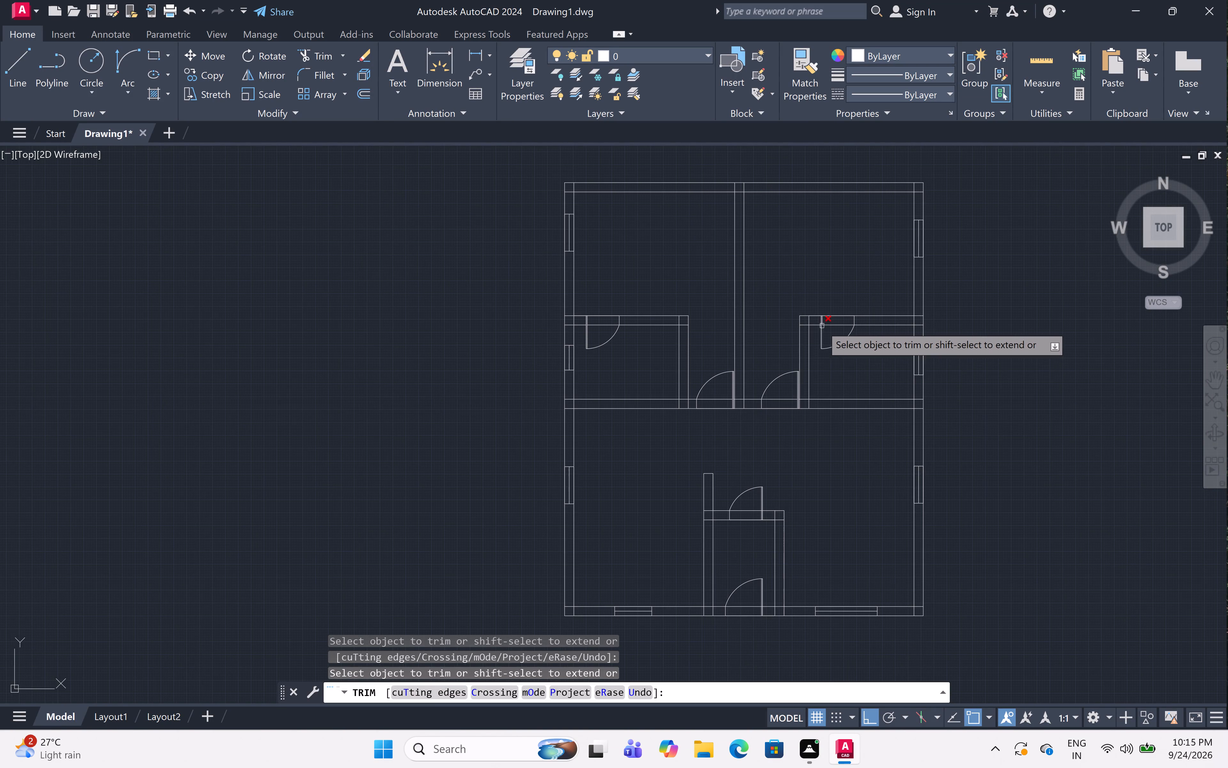
{"action": "scroll", "coordinate": [763, 516], "scroll_direction": "up", "scroll_amount": 6}
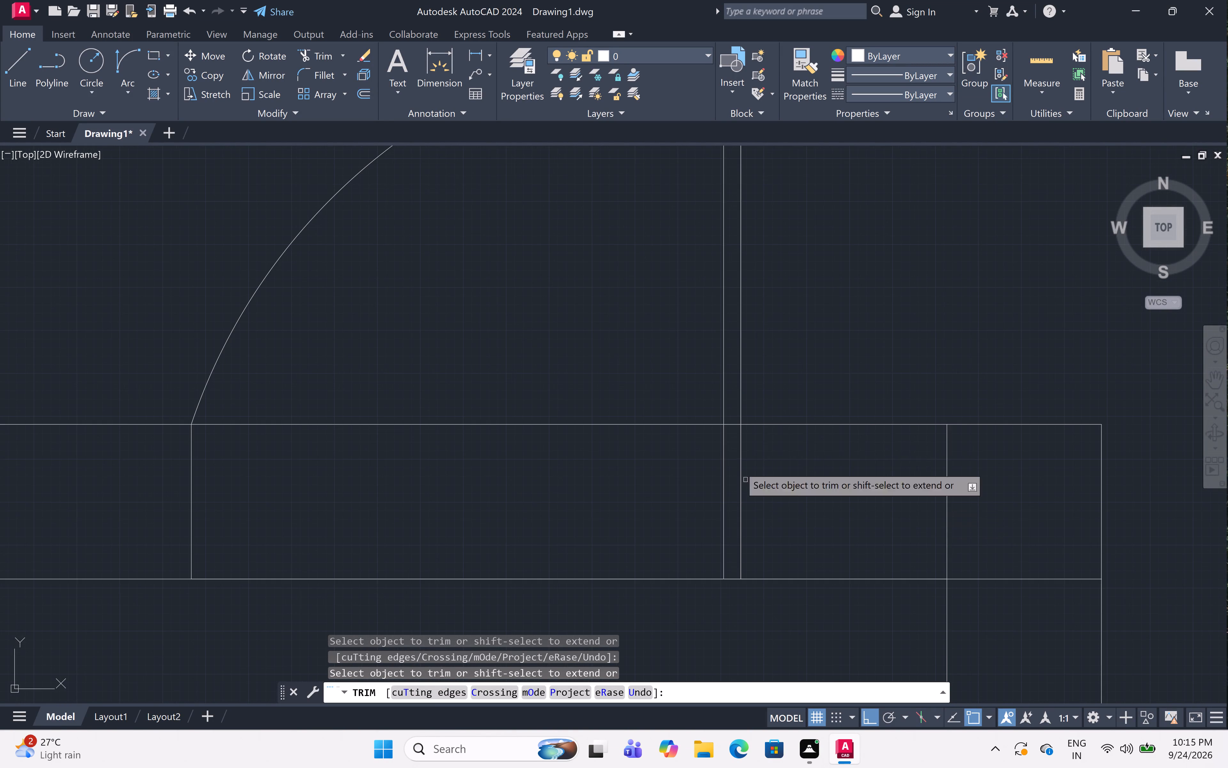
{"action": "left_click", "coordinate": [732, 424]}
{"action": "scroll", "coordinate": [734, 404], "scroll_direction": "down", "scroll_amount": 7}
{"action": "scroll", "coordinate": [731, 466], "scroll_direction": "up", "scroll_amount": 1}
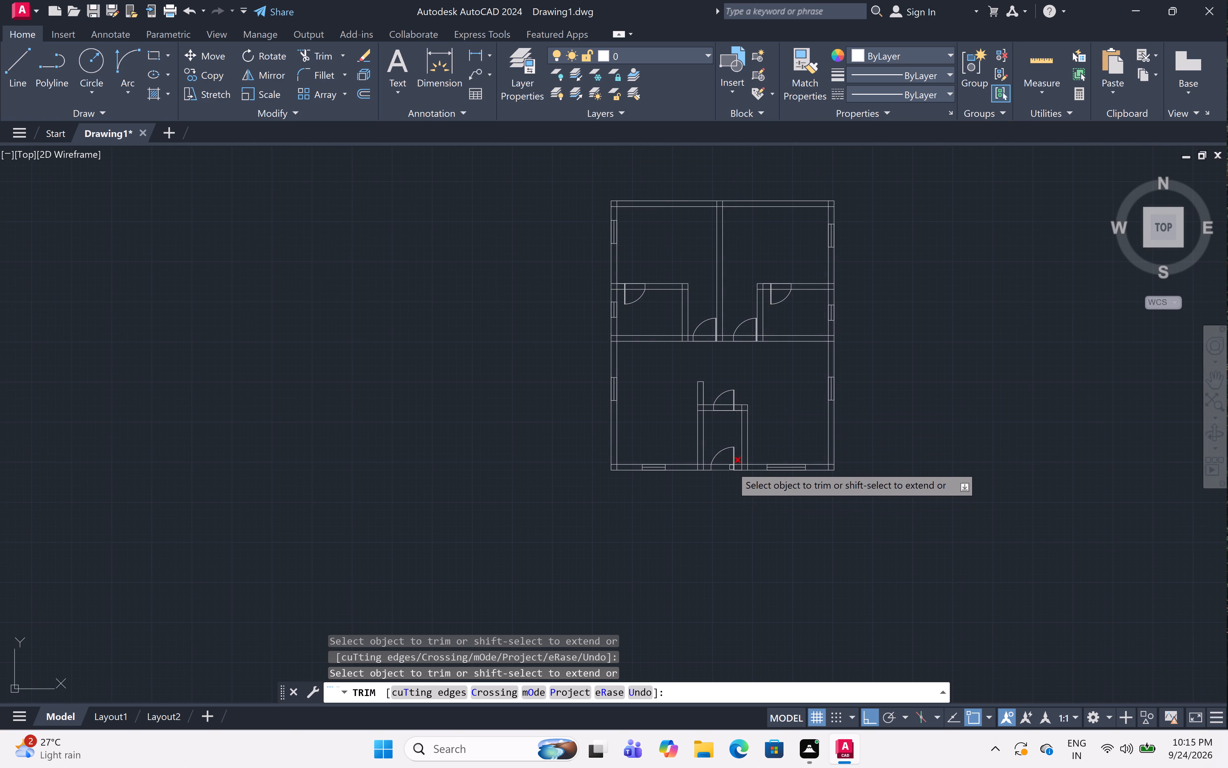
{"action": "scroll", "coordinate": [731, 466], "scroll_direction": "up", "scroll_amount": 5}
{"action": "scroll", "coordinate": [769, 440], "scroll_direction": "up", "scroll_amount": 2}
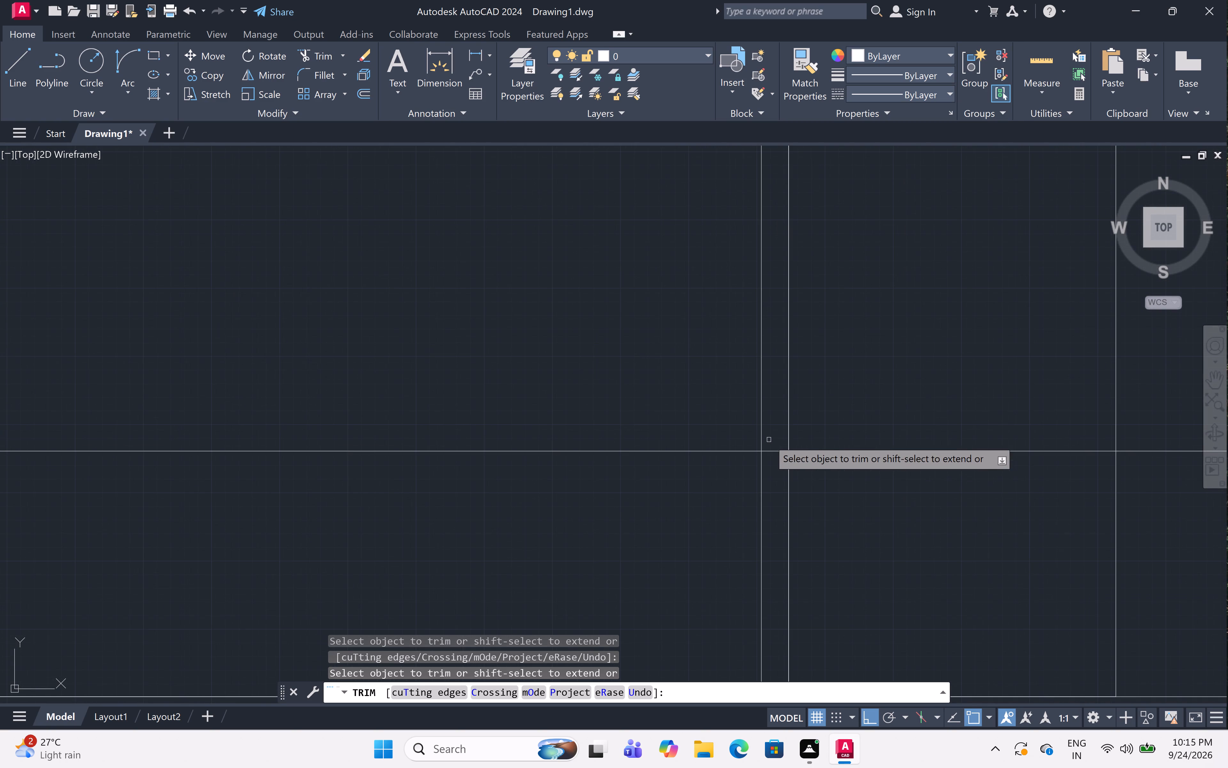
{"action": "left_click", "coordinate": [775, 450]}
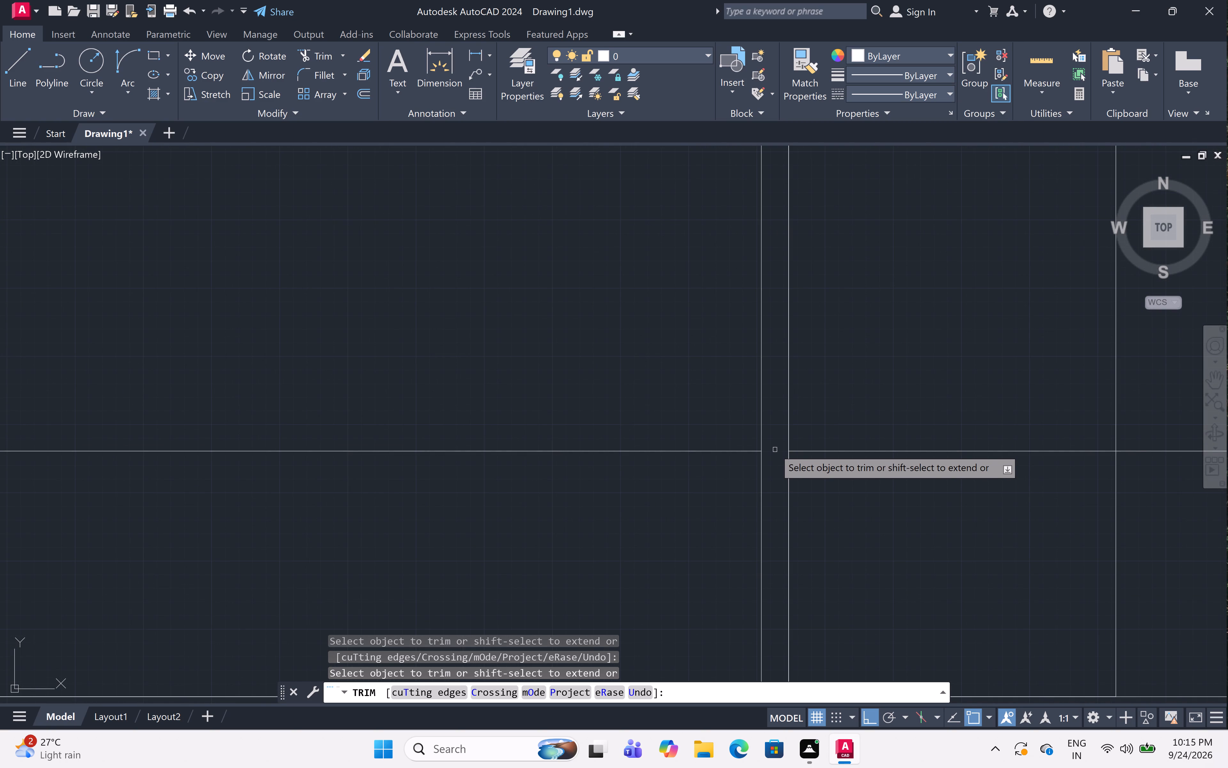
Trim the wall line across the openings of the bottom outer wall's door and the lower small room's top-wall door.
{"action": "scroll", "coordinate": [773, 448], "scroll_direction": "down", "scroll_amount": 7}
{"action": "left_click", "coordinate": [742, 448]}
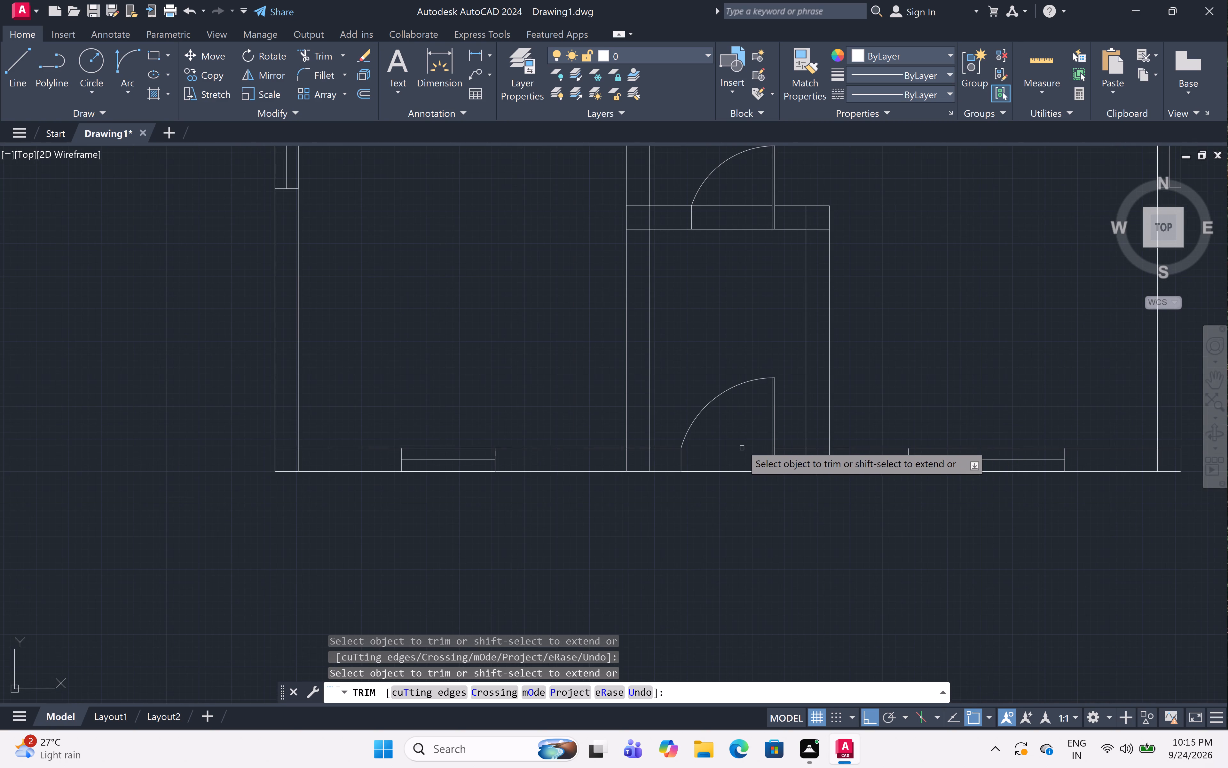
{"action": "scroll", "coordinate": [732, 428], "scroll_direction": "down", "scroll_amount": 4}
{"action": "scroll", "coordinate": [734, 392], "scroll_direction": "up", "scroll_amount": 3}
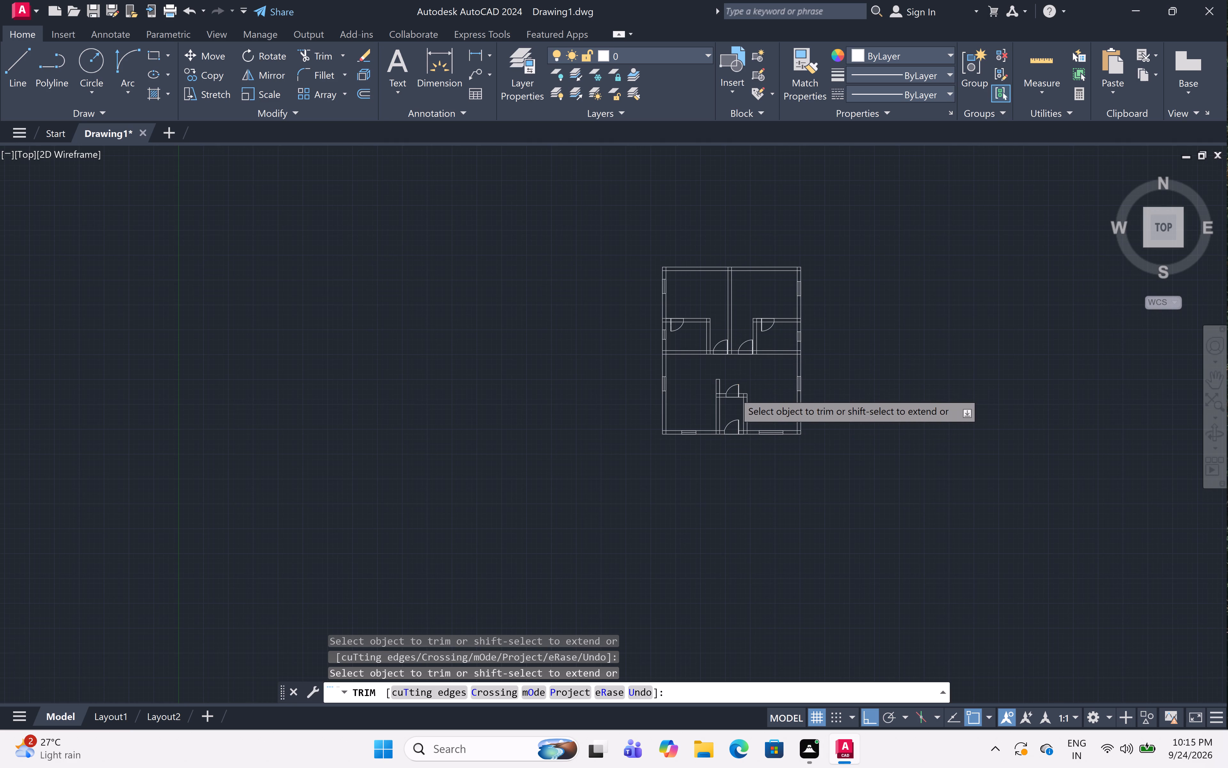
{"action": "scroll", "coordinate": [734, 392], "scroll_direction": "up", "scroll_amount": 2}
{"action": "left_click", "coordinate": [733, 398]}
Trim the wall line across the openings of both small upper rooms' doors and the two doors beside the central wall.
{"action": "scroll", "coordinate": [731, 388], "scroll_direction": "down", "scroll_amount": 7}
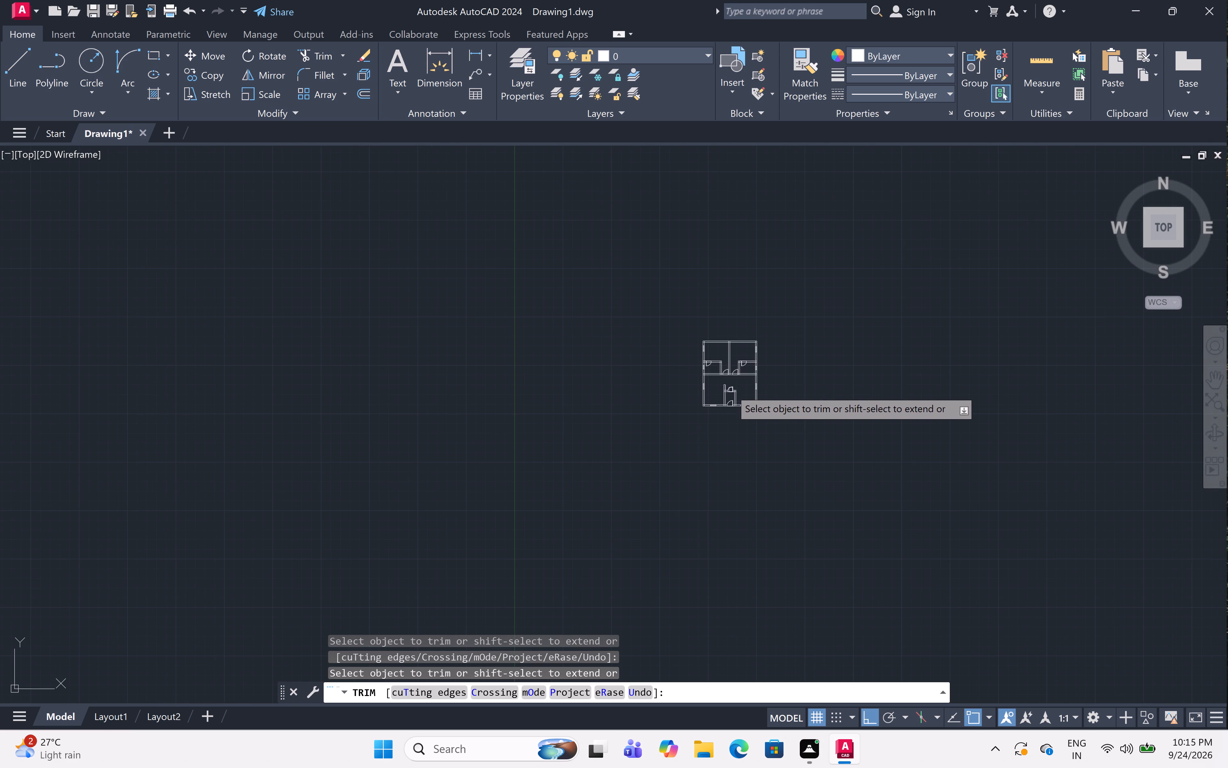
{"action": "scroll", "coordinate": [711, 359], "scroll_direction": "up", "scroll_amount": 5}
{"action": "scroll", "coordinate": [695, 411], "scroll_direction": "up", "scroll_amount": 2}
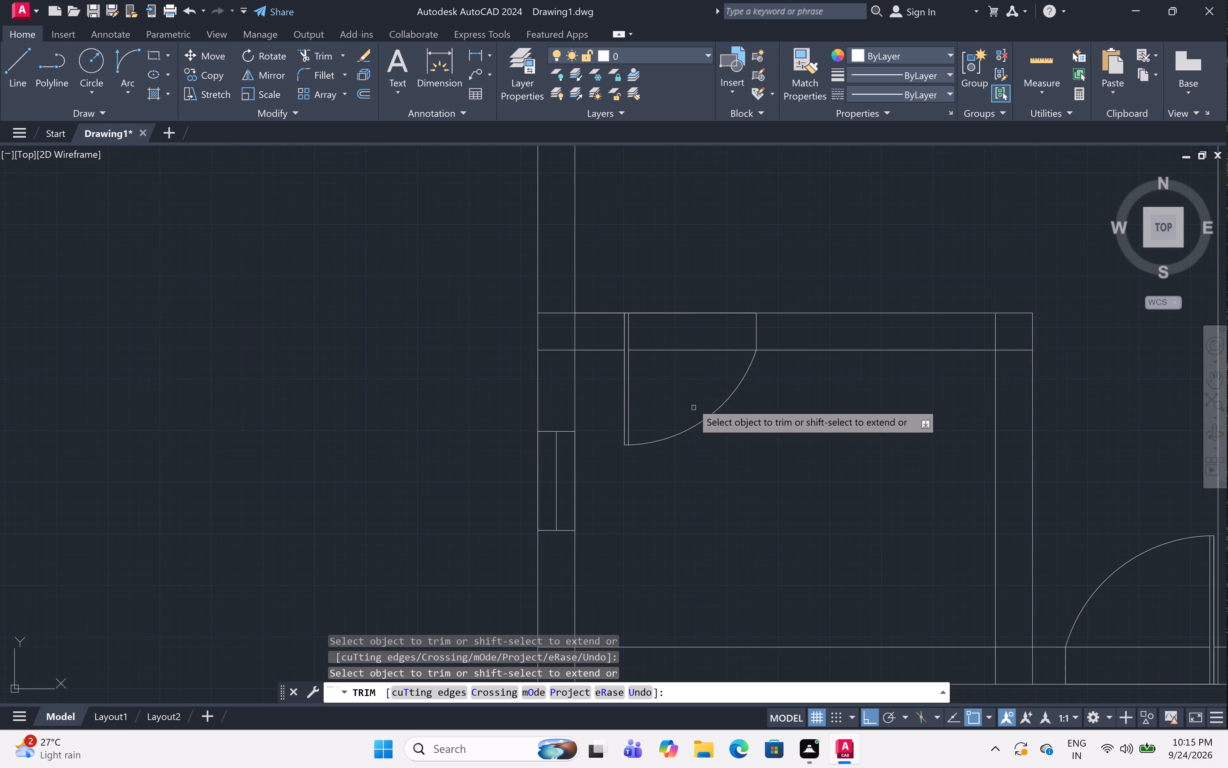
{"action": "left_click", "coordinate": [690, 350]}
{"action": "scroll", "coordinate": [689, 359], "scroll_direction": "down", "scroll_amount": 5}
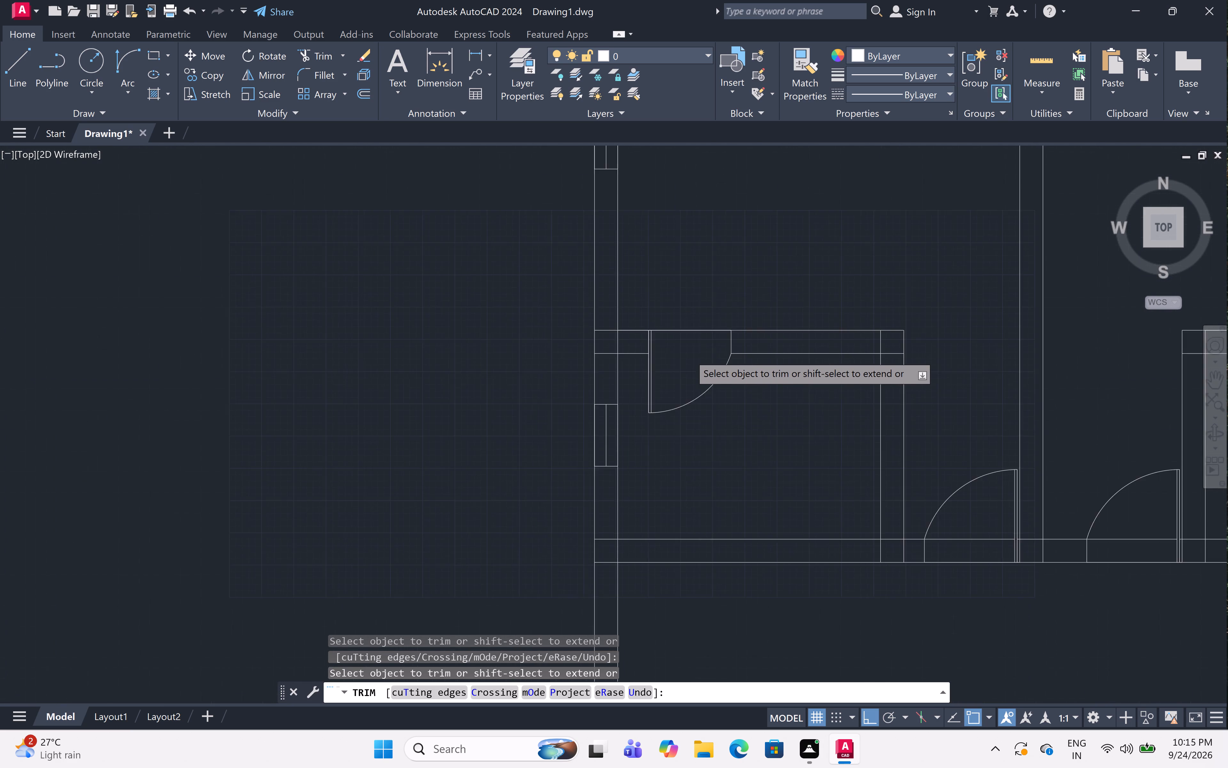
{"action": "scroll", "coordinate": [777, 363], "scroll_direction": "up", "scroll_amount": 4}
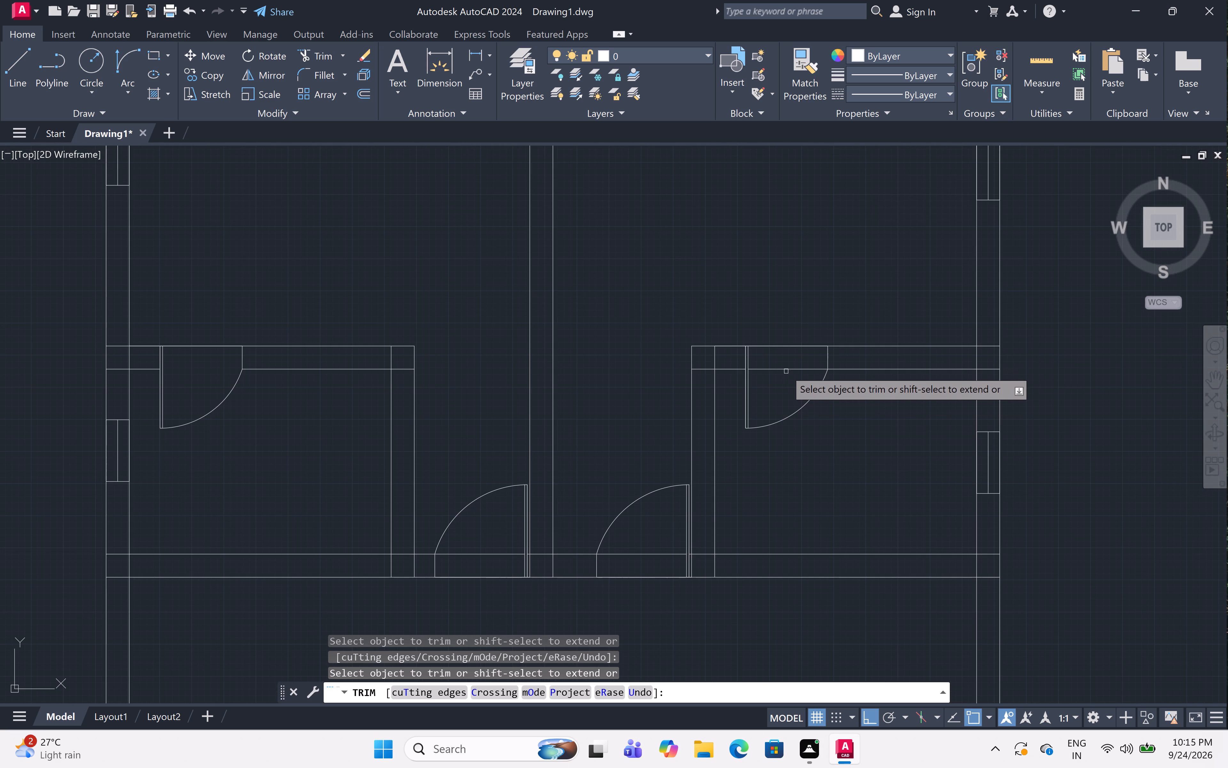
{"action": "left_click", "coordinate": [786, 369]}
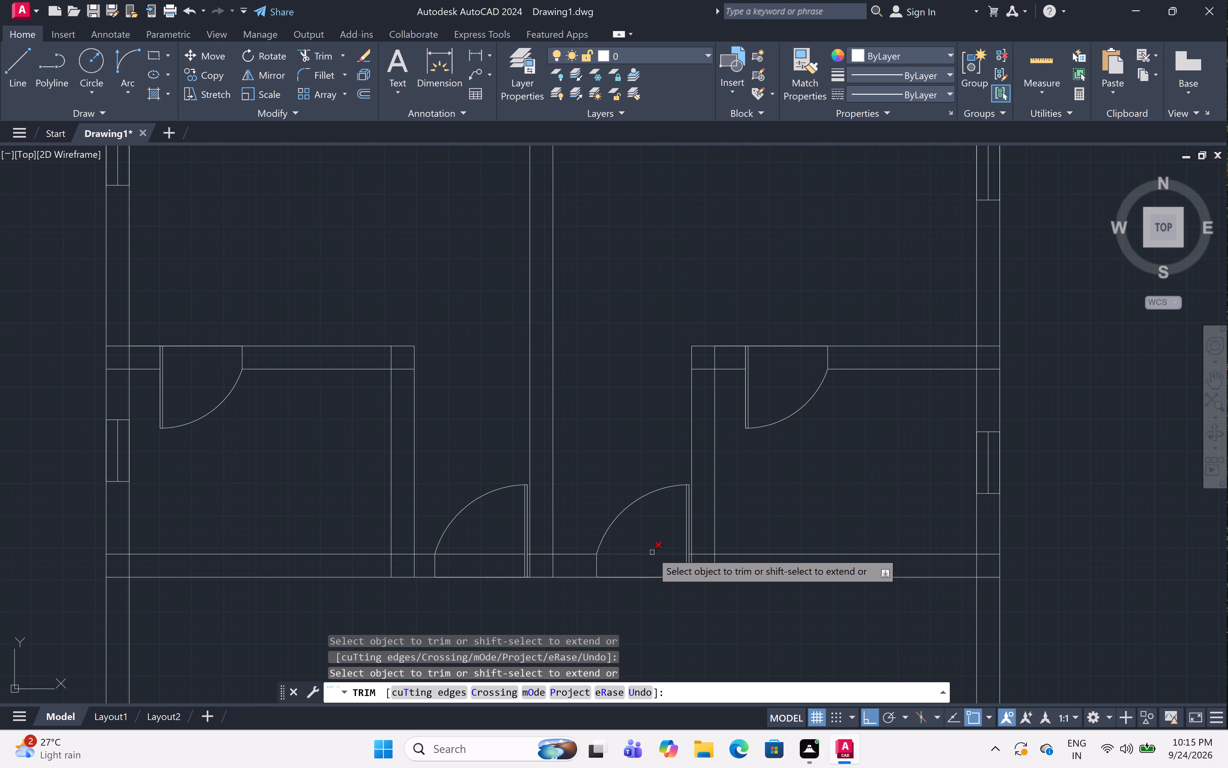
{"action": "left_click", "coordinate": [652, 552]}
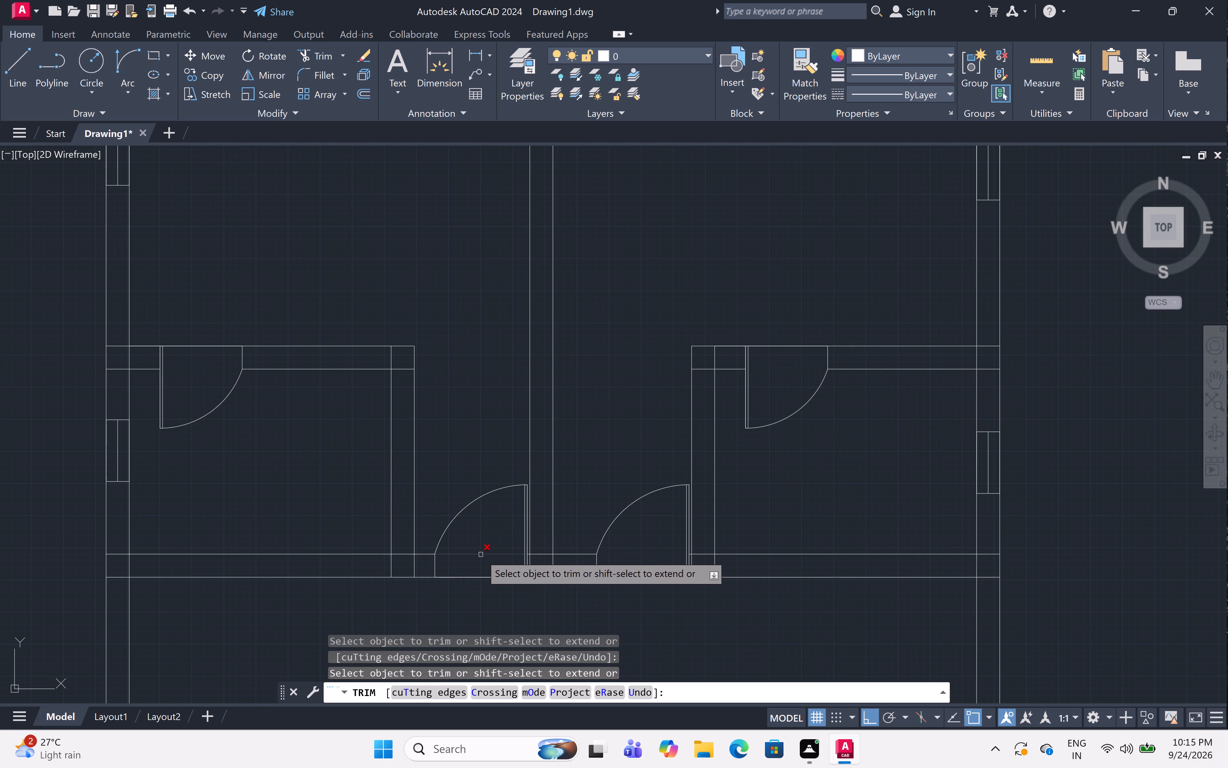
{"action": "left_click", "coordinate": [481, 555]}
Fence-trim the inner wall lines that overrun into the outer walls' upper-left corner.
{"action": "scroll", "coordinate": [485, 541], "scroll_direction": "down", "scroll_amount": 4}
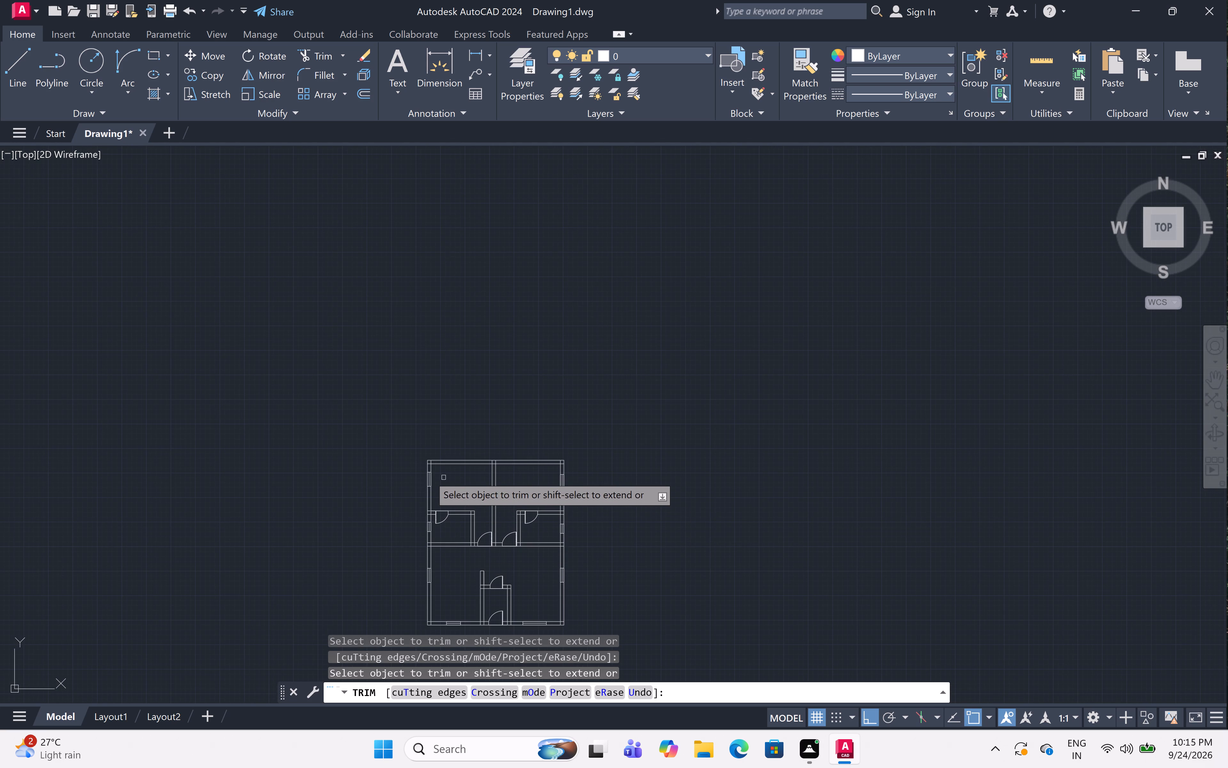
{"action": "scroll", "coordinate": [426, 468], "scroll_direction": "up", "scroll_amount": 4}
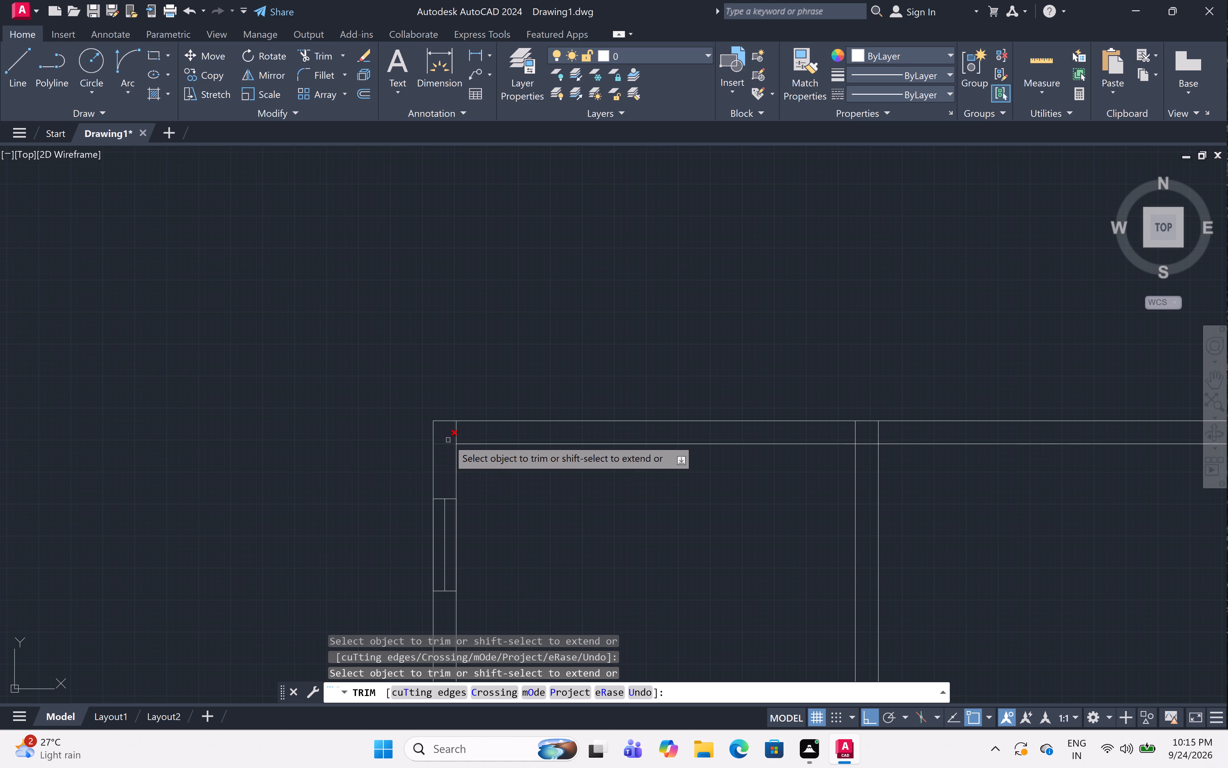
{"action": "scroll", "coordinate": [448, 439], "scroll_direction": "up", "scroll_amount": 2}
{"action": "left_click", "coordinate": [480, 420]}
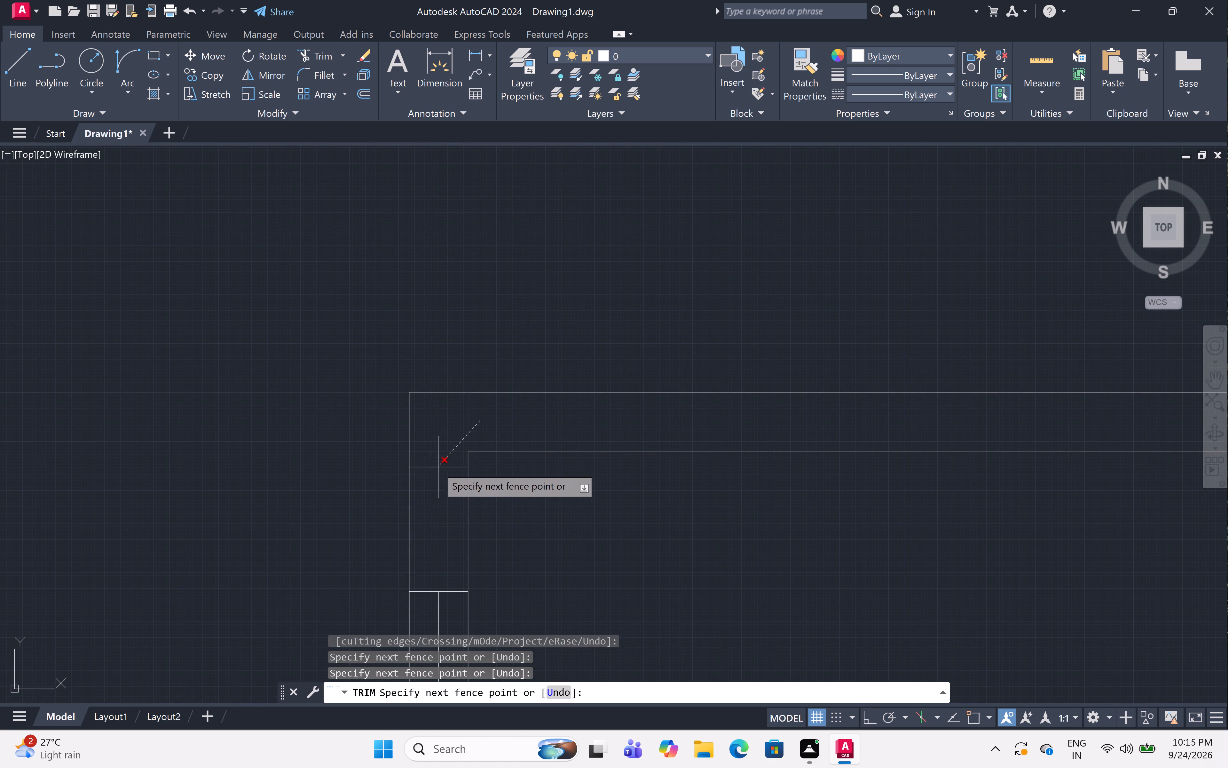
{"action": "left_click", "coordinate": [438, 467]}
Trim the wall lines crossing the junction where the central wall meets the top outer wall.
{"action": "scroll", "coordinate": [438, 460], "scroll_direction": "down", "scroll_amount": 5}
{"action": "scroll", "coordinate": [545, 459], "scroll_direction": "up", "scroll_amount": 4}
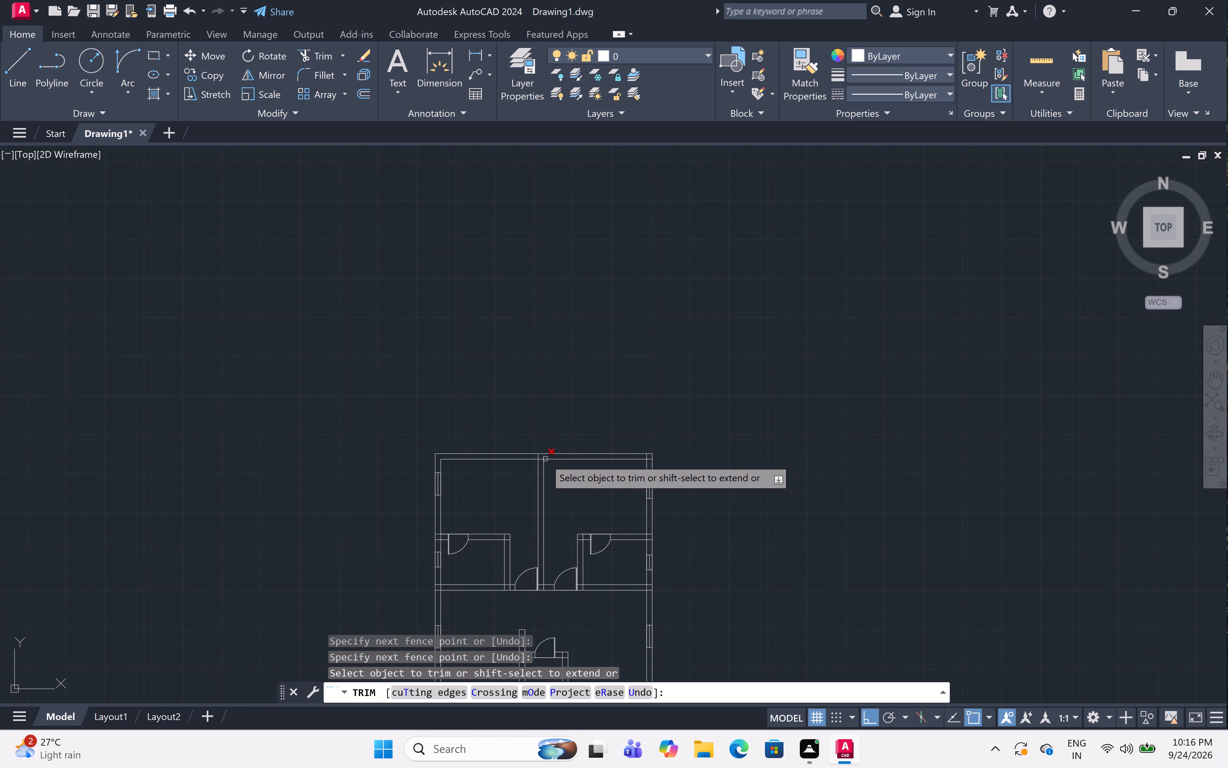
{"action": "scroll", "coordinate": [545, 459], "scroll_direction": "up", "scroll_amount": 2}
{"action": "left_click", "coordinate": [379, 434]}
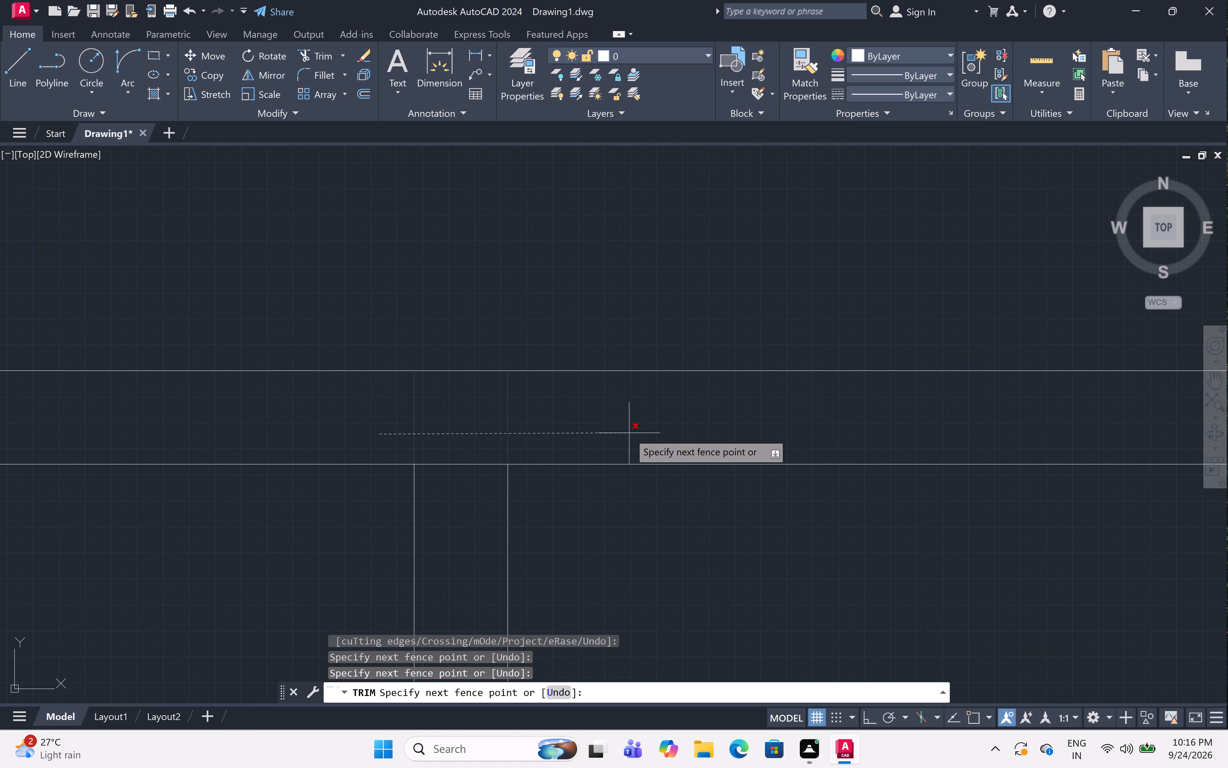
{"action": "left_click", "coordinate": [629, 433]}
{"action": "left_click", "coordinate": [482, 448]}
{"action": "left_click", "coordinate": [467, 510]}
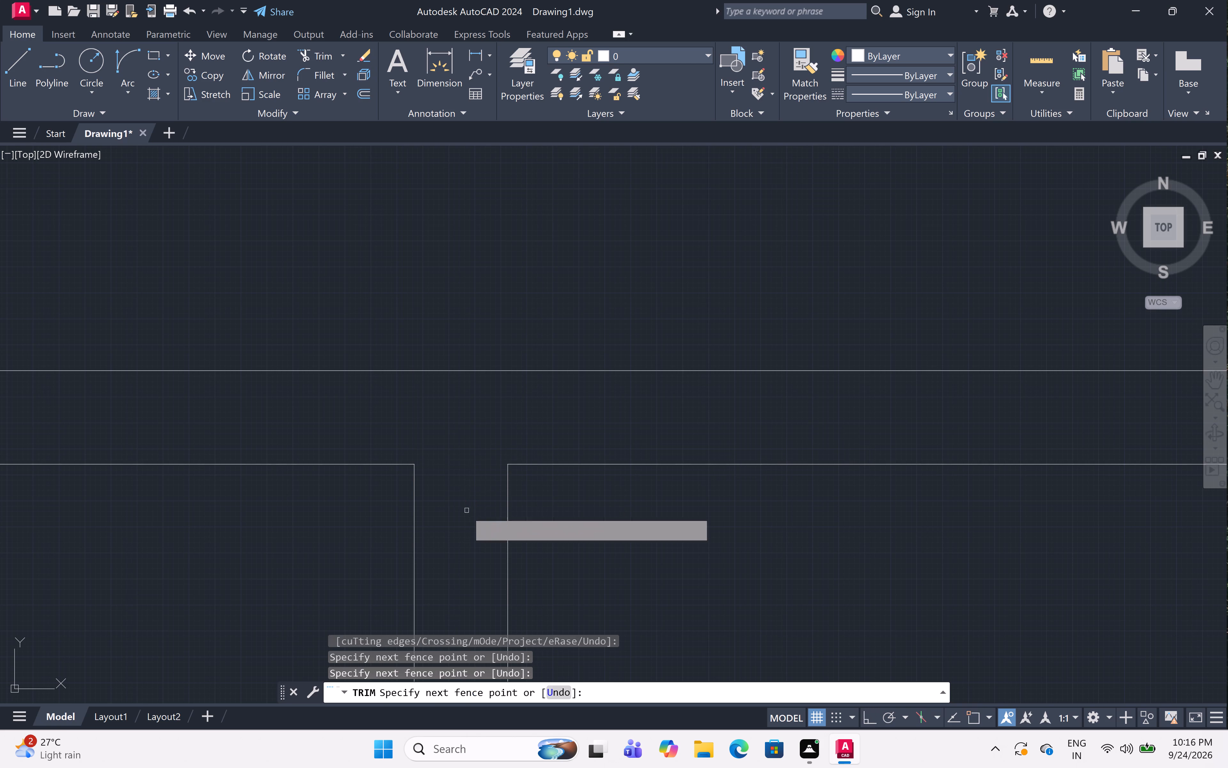
Fence-trim the inner wall lines that overrun into the outer walls' upper-right corner.
{"action": "scroll", "coordinate": [464, 498], "scroll_direction": "down", "scroll_amount": 6}
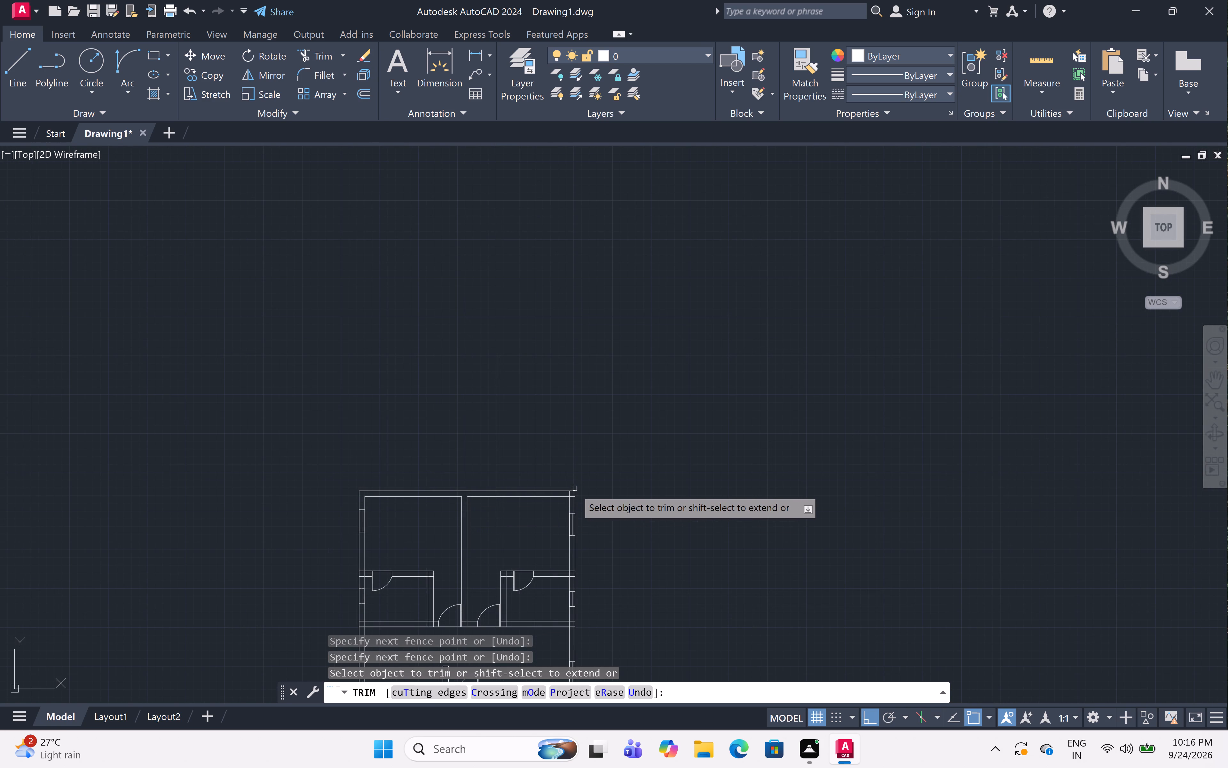
{"action": "scroll", "coordinate": [576, 494], "scroll_direction": "up", "scroll_amount": 5}
{"action": "double_click", "coordinate": [541, 533]}
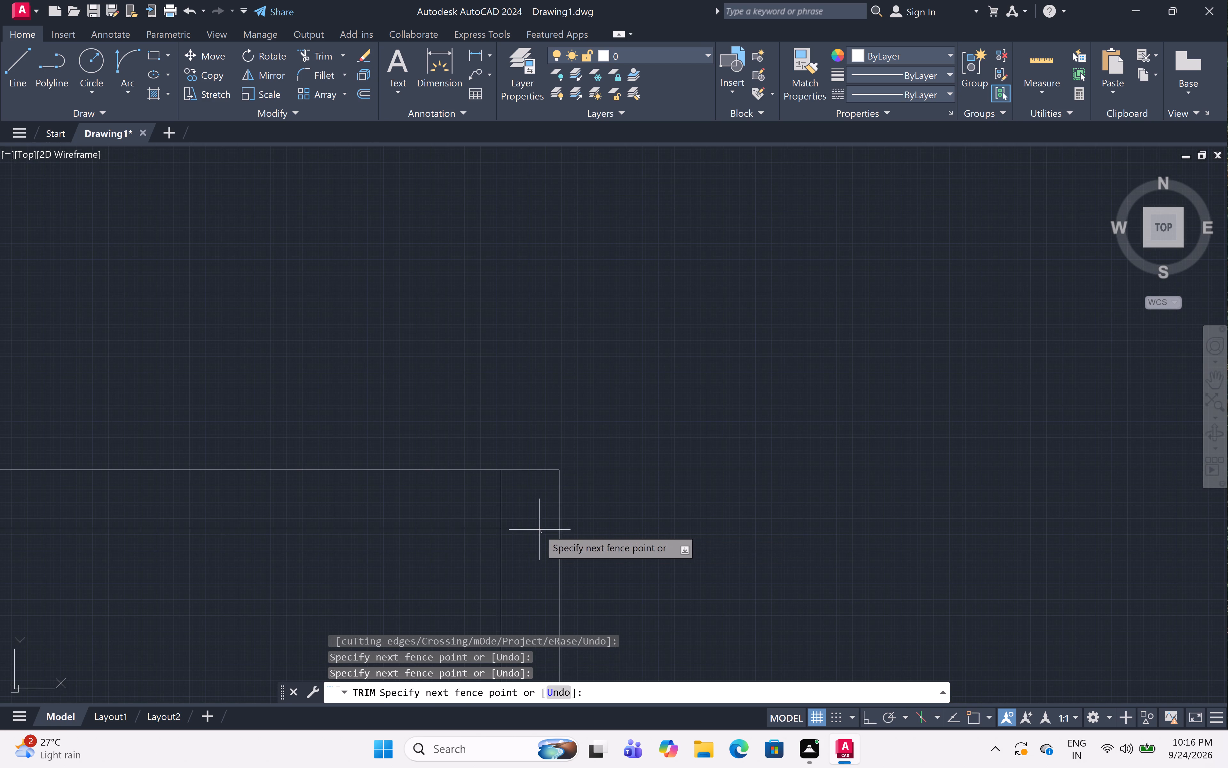
{"action": "left_click", "coordinate": [483, 495]}
Trim the wall lines crossing the junction of the right small upper room's top wall with the right outer wall.
{"action": "scroll", "coordinate": [578, 478], "scroll_direction": "down", "scroll_amount": 6}
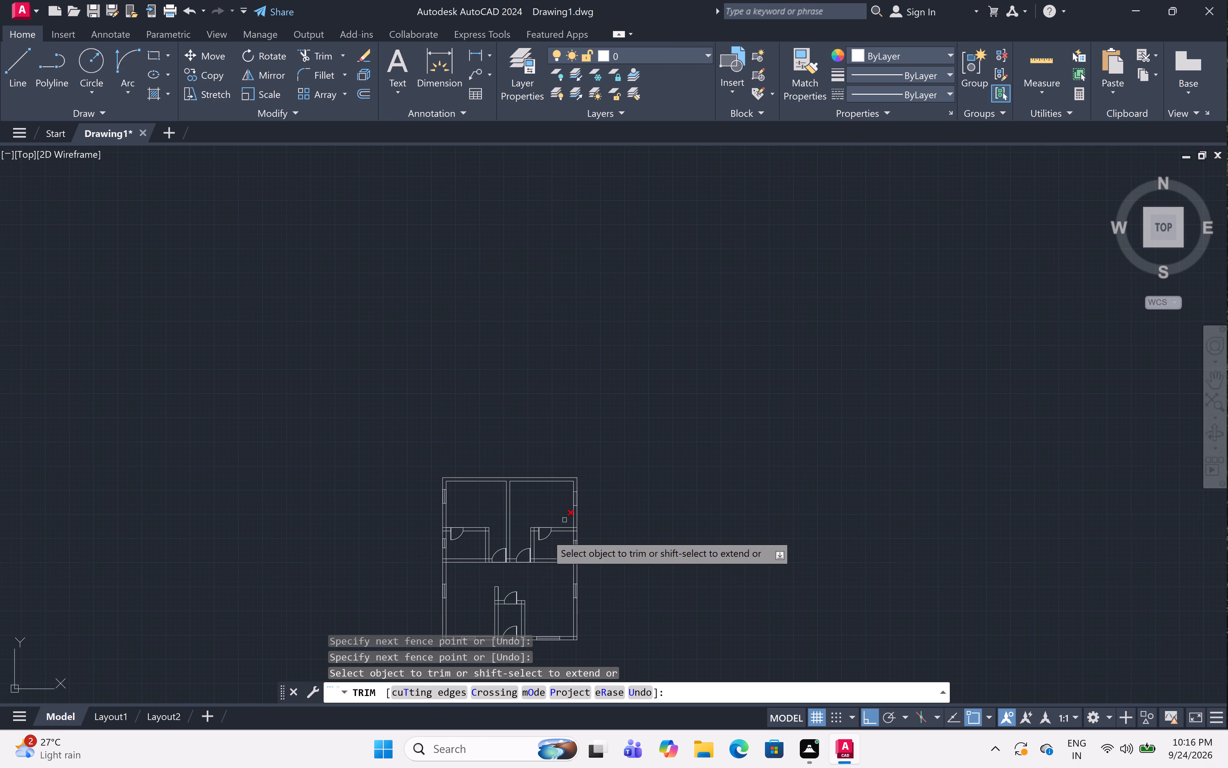
{"action": "scroll", "coordinate": [570, 531], "scroll_direction": "up", "scroll_amount": 5}
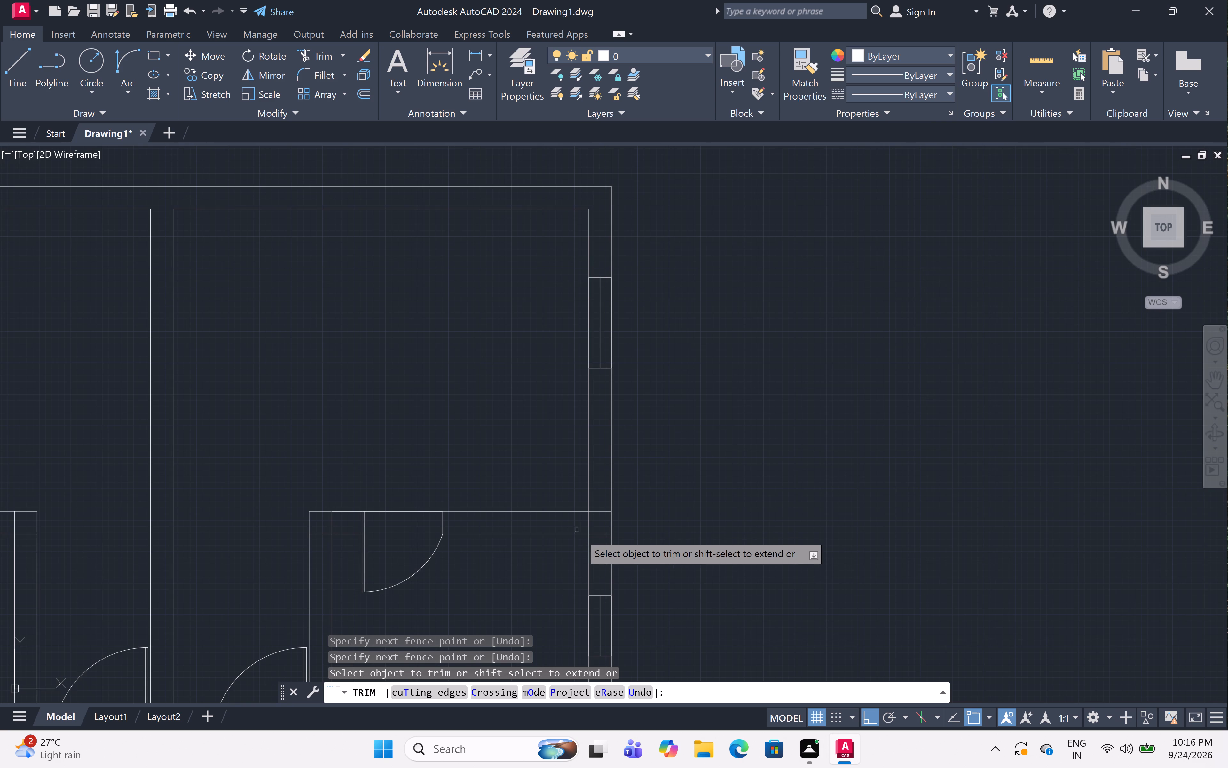
{"action": "scroll", "coordinate": [596, 540], "scroll_direction": "up", "scroll_amount": 2}
{"action": "left_click", "coordinate": [600, 412]}
{"action": "left_click", "coordinate": [602, 563]}
{"action": "left_click", "coordinate": [602, 561]}
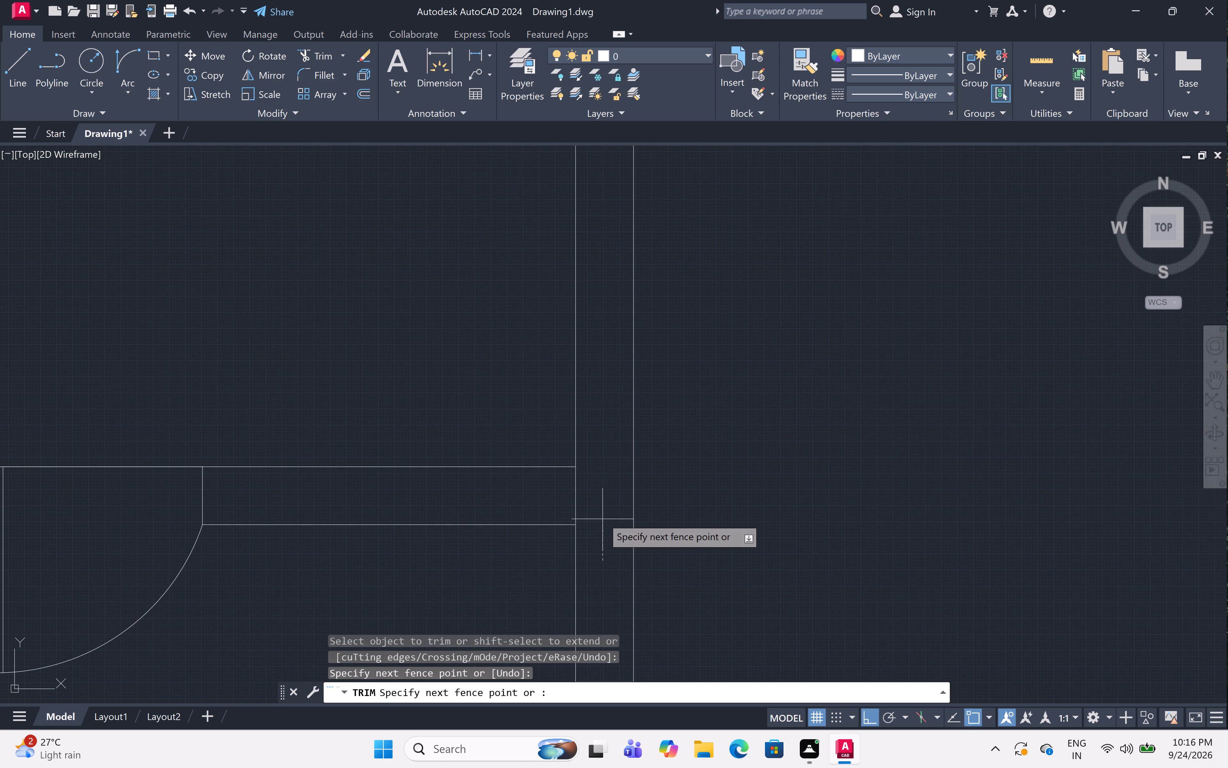
{"action": "left_click", "coordinate": [605, 504]}
{"action": "left_click", "coordinate": [592, 494]}
{"action": "double_click", "coordinate": [560, 496]}
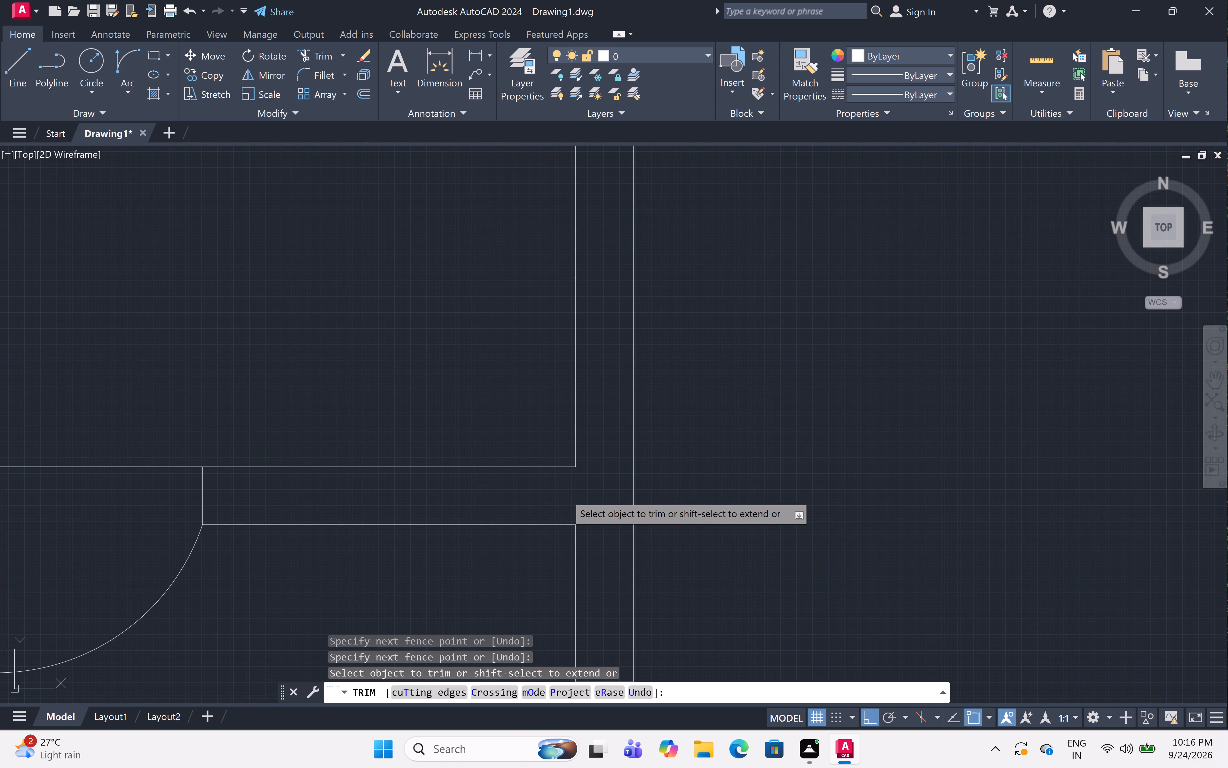
{"action": "scroll", "coordinate": [598, 486], "scroll_direction": "down", "scroll_amount": 4}
{"action": "scroll", "coordinate": [598, 486], "scroll_direction": "up", "scroll_amount": 3}
{"action": "left_click", "coordinate": [598, 486]}
Fence-trim the inner wall lines that overrun into the right small upper room's upper-left corner.
{"action": "scroll", "coordinate": [598, 485], "scroll_direction": "down", "scroll_amount": 1}
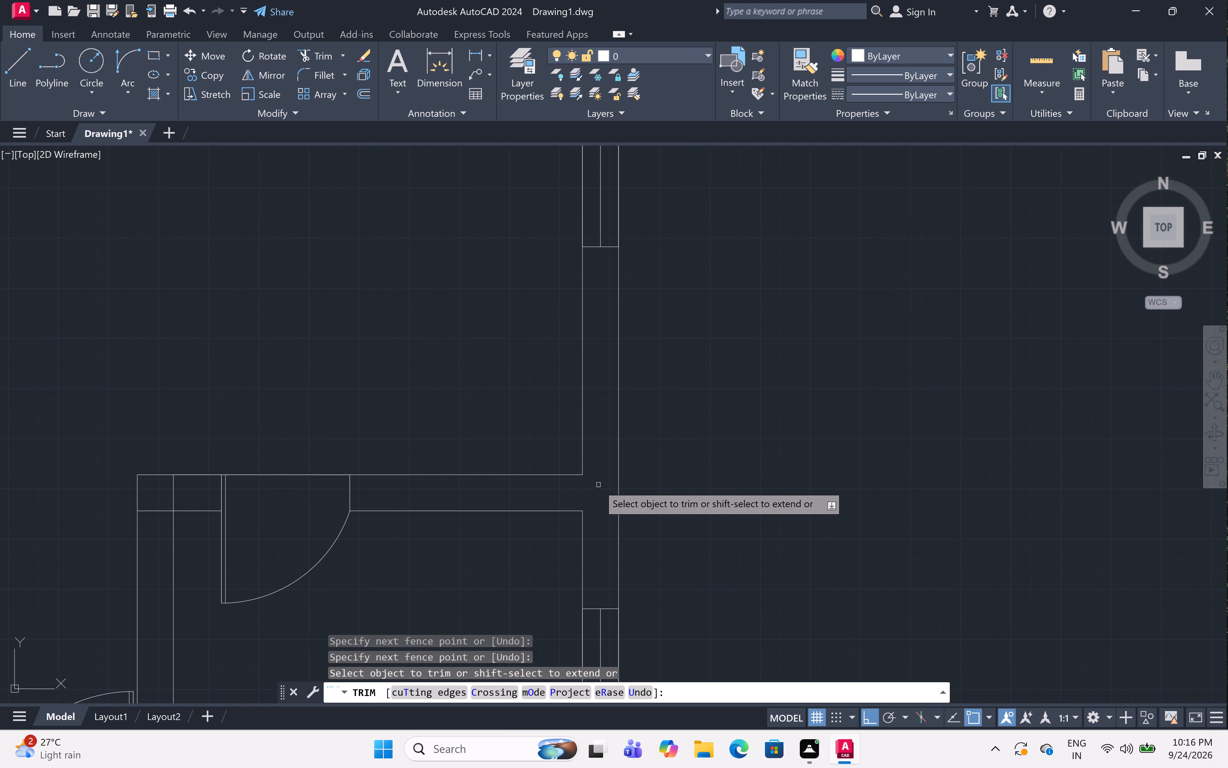
{"action": "scroll", "coordinate": [598, 485], "scroll_direction": "down", "scroll_amount": 2}
{"action": "scroll", "coordinate": [485, 489], "scroll_direction": "up", "scroll_amount": 4}
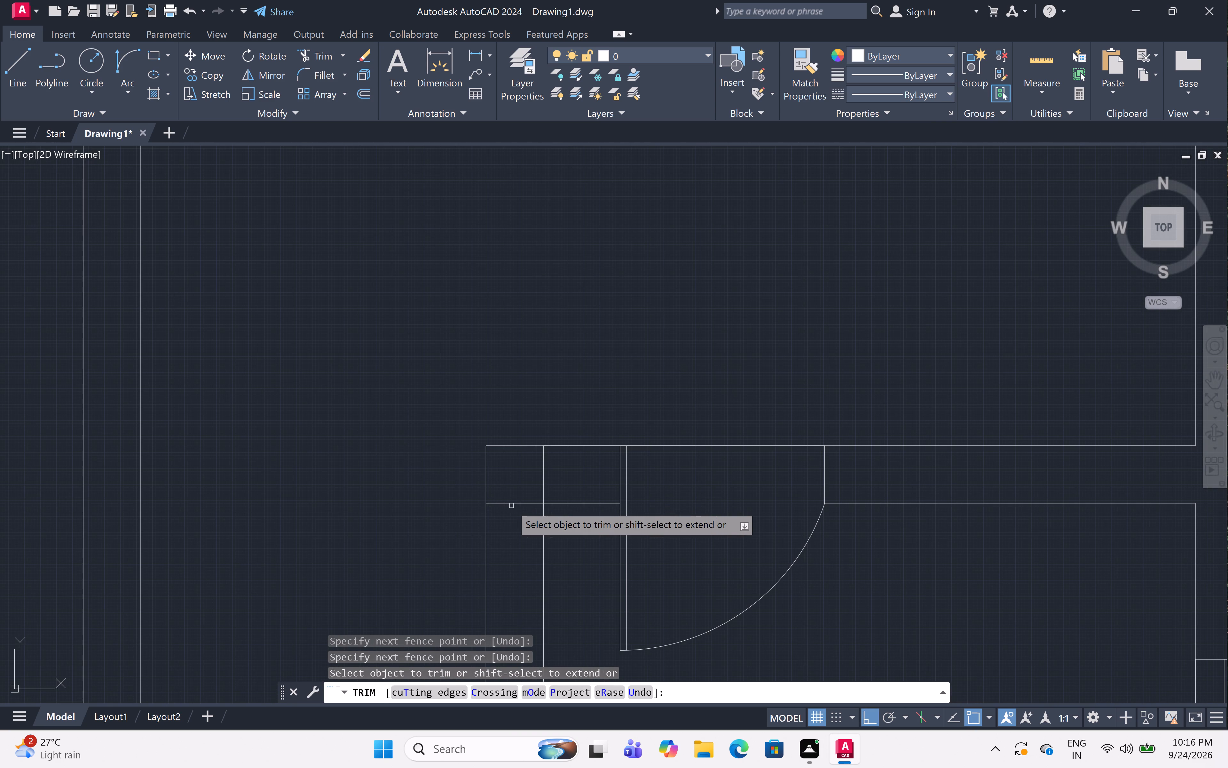
{"action": "left_click", "coordinate": [508, 512]}
{"action": "left_click", "coordinate": [552, 468]}
Trim the wall lines crossing the right small upper room's lower-left corner, beside the door leaf.
{"action": "scroll", "coordinate": [552, 468], "scroll_direction": "down", "scroll_amount": 4}
{"action": "scroll", "coordinate": [548, 551], "scroll_direction": "up", "scroll_amount": 6}
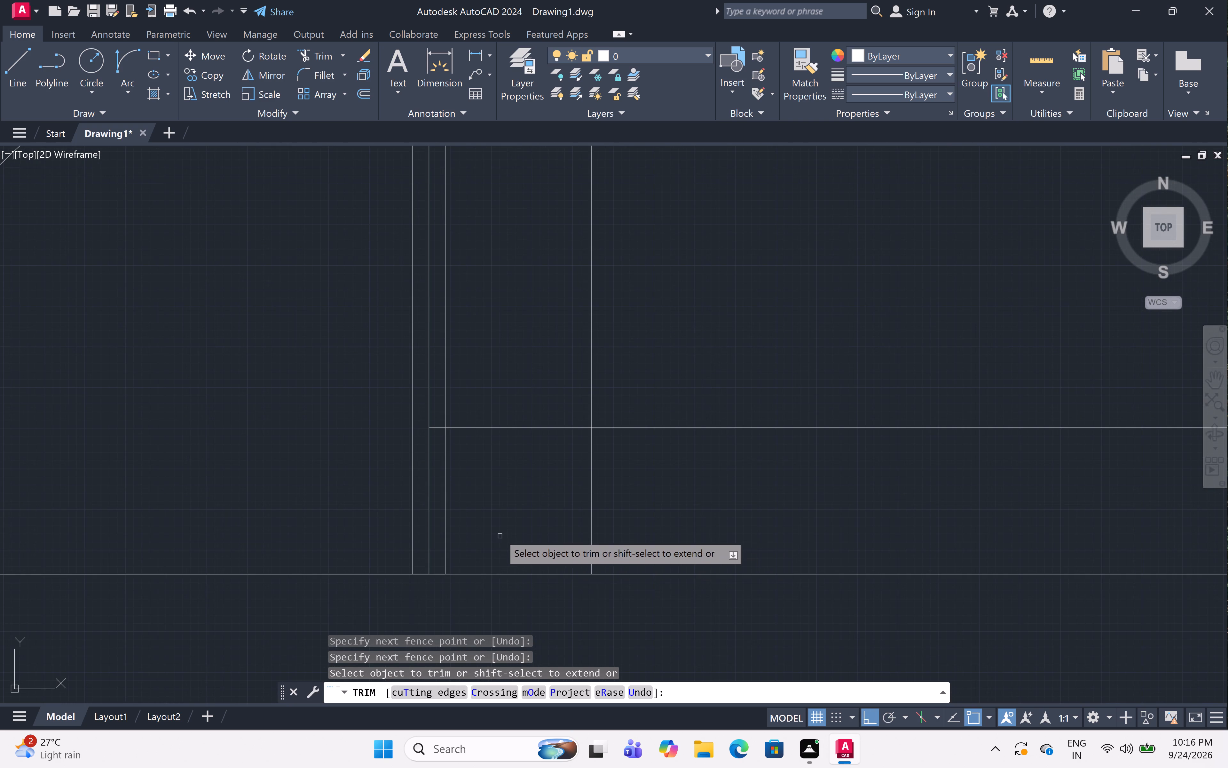
{"action": "left_click", "coordinate": [438, 517]}
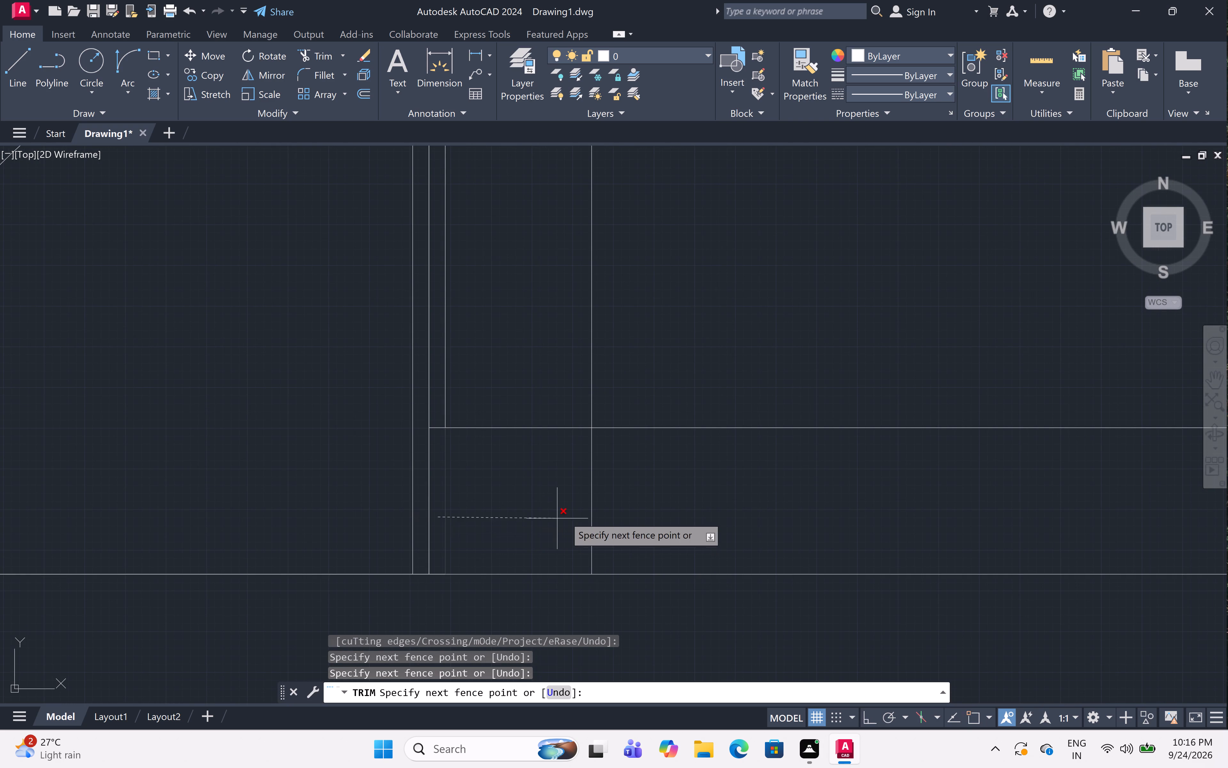
{"action": "double_click", "coordinate": [638, 509]}
{"action": "left_click", "coordinate": [536, 414]}
{"action": "left_click", "coordinate": [541, 439]}
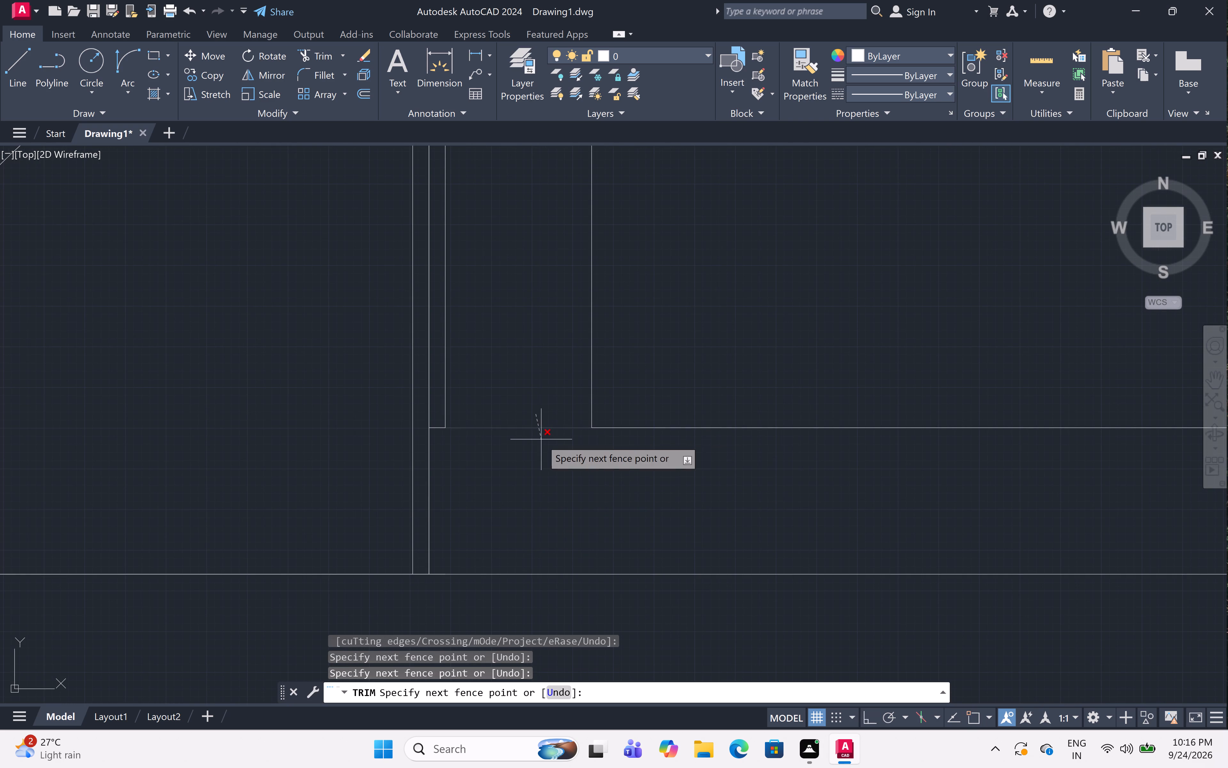
Trim the wall lines crossing the junction of the right small upper room's bottom wall with the right outer wall.
{"action": "scroll", "coordinate": [540, 439], "scroll_direction": "down", "scroll_amount": 5}
{"action": "scroll", "coordinate": [711, 449], "scroll_direction": "up", "scroll_amount": 4}
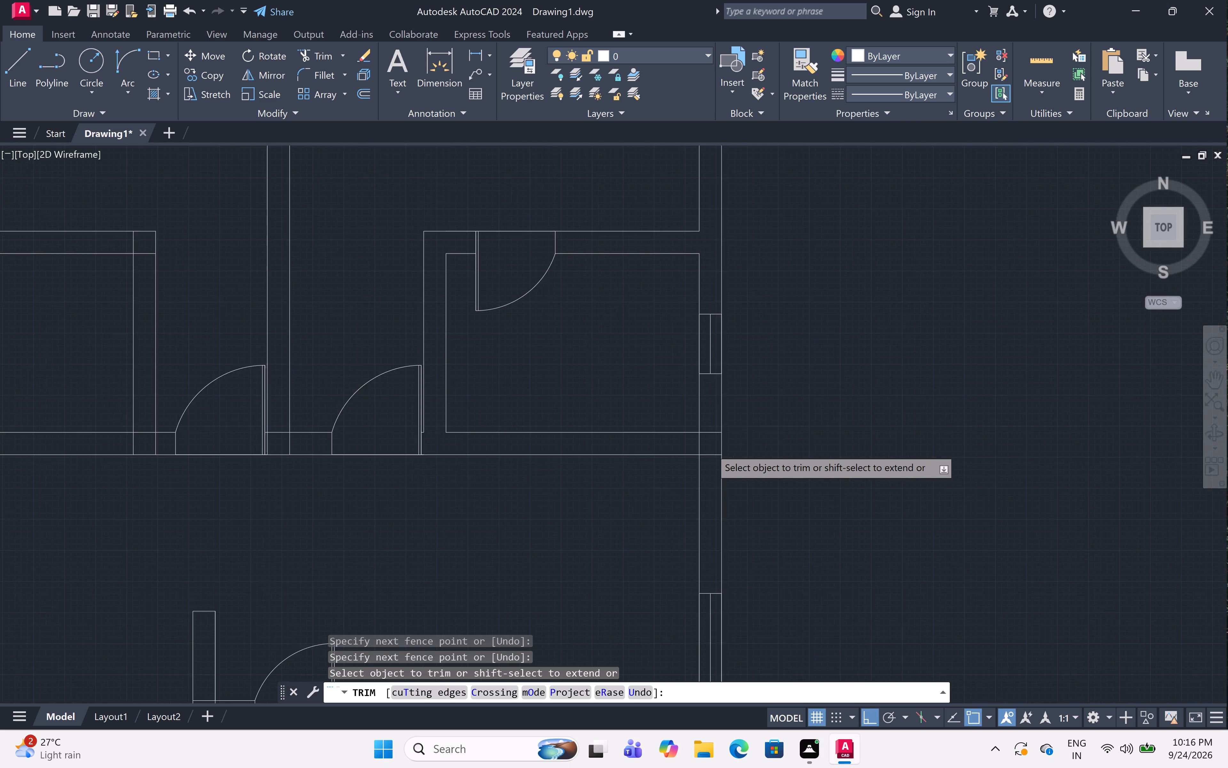
{"action": "left_click", "coordinate": [696, 360]}
{"action": "left_click", "coordinate": [713, 534]}
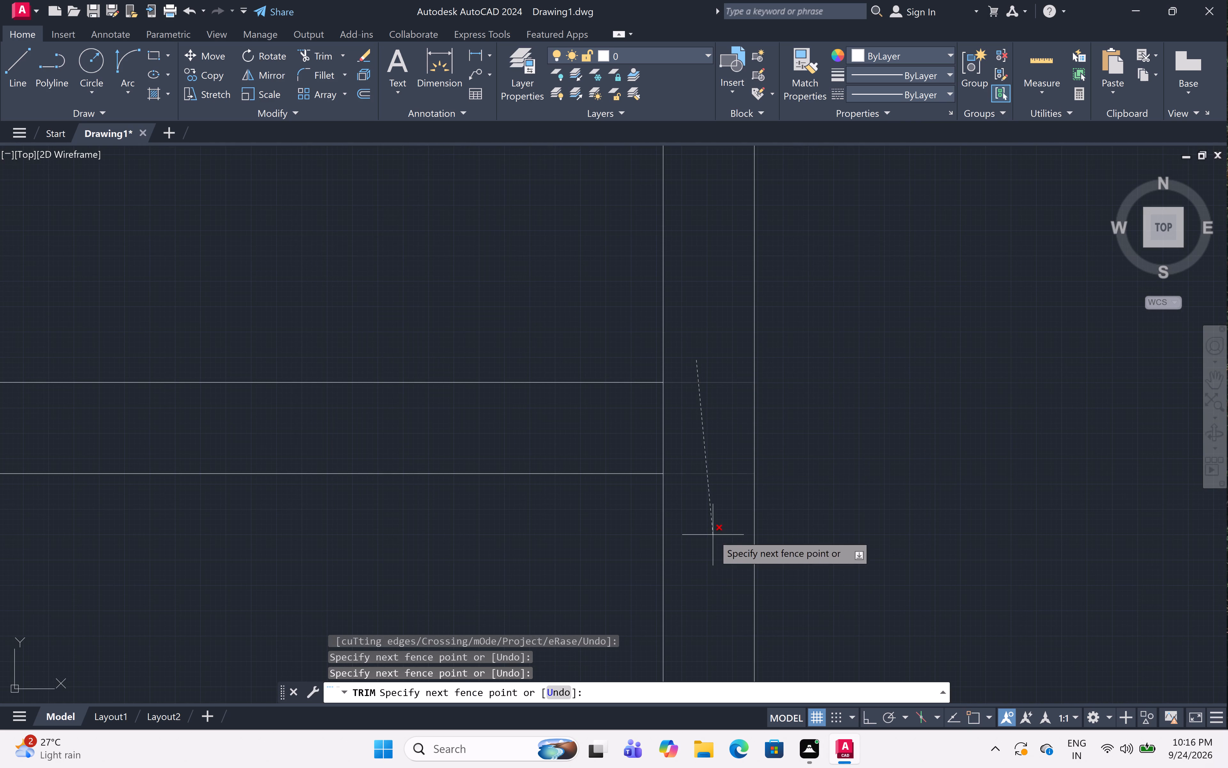
{"action": "double_click", "coordinate": [697, 448]}
{"action": "left_click", "coordinate": [569, 452]}
Trim the wall lines crossing the junction at the central wall's lower end, between the two doors.
{"action": "scroll", "coordinate": [640, 431], "scroll_direction": "down", "scroll_amount": 3}
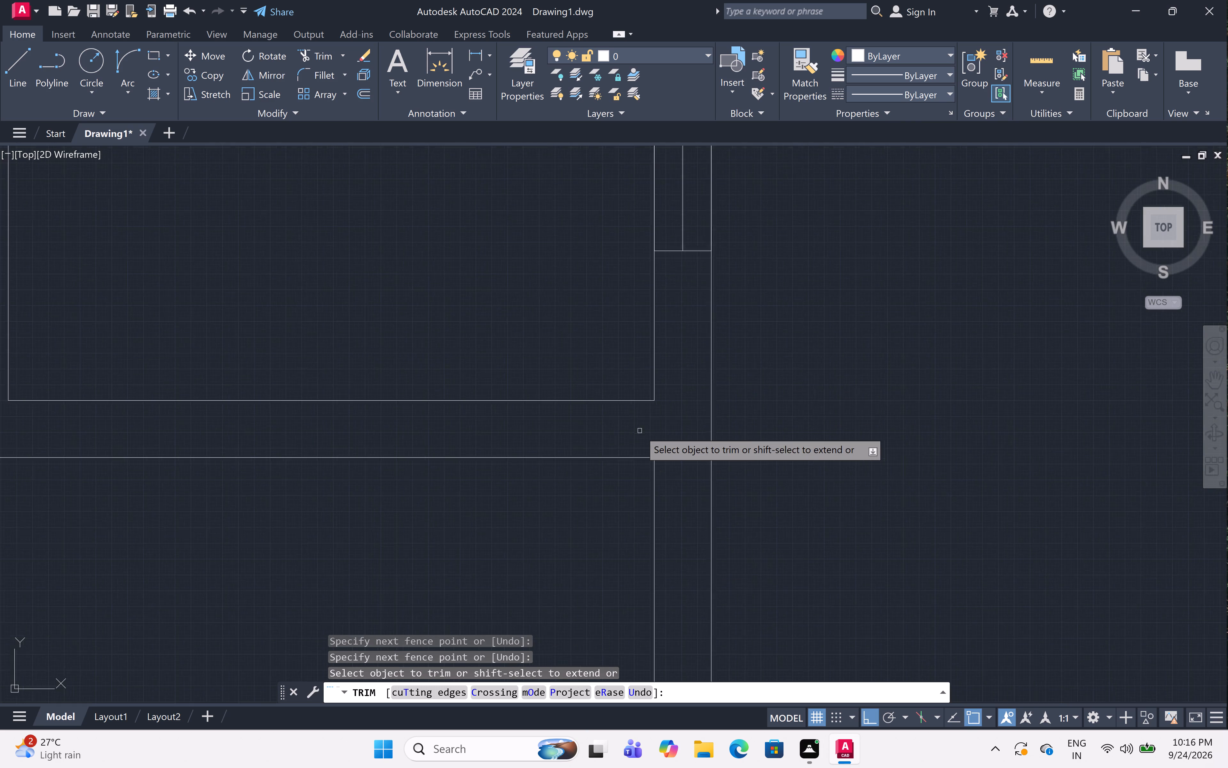
{"action": "scroll", "coordinate": [640, 431], "scroll_direction": "down", "scroll_amount": 2}
{"action": "scroll", "coordinate": [479, 429], "scroll_direction": "up", "scroll_amount": 1}
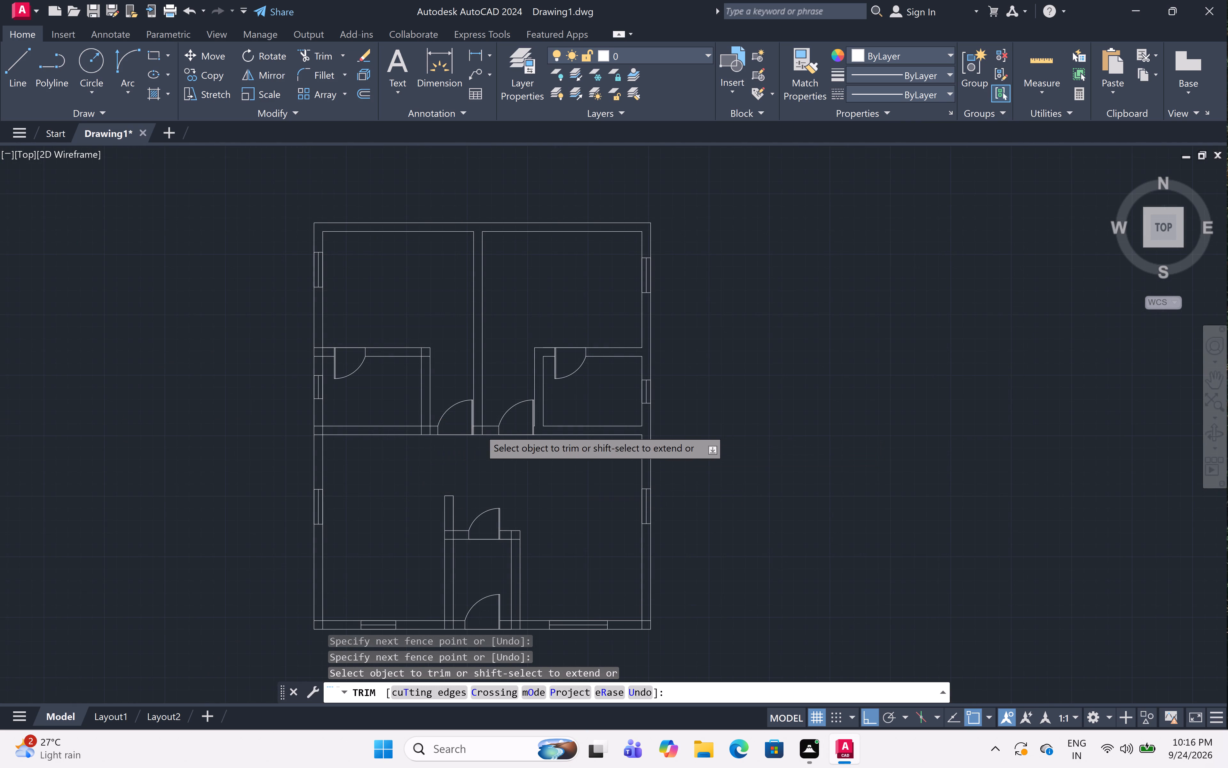
{"action": "scroll", "coordinate": [479, 429], "scroll_direction": "up", "scroll_amount": 3}
{"action": "scroll", "coordinate": [454, 443], "scroll_direction": "up", "scroll_amount": 2}
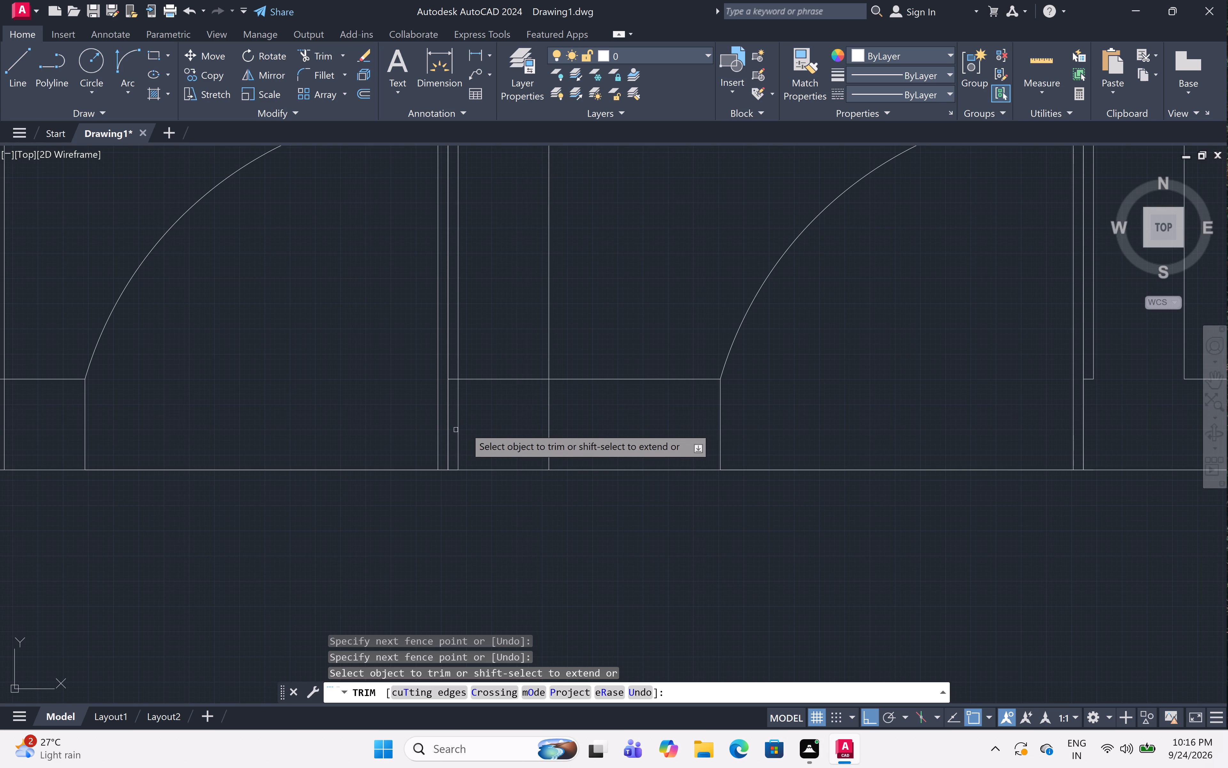
{"action": "left_click", "coordinate": [457, 428]}
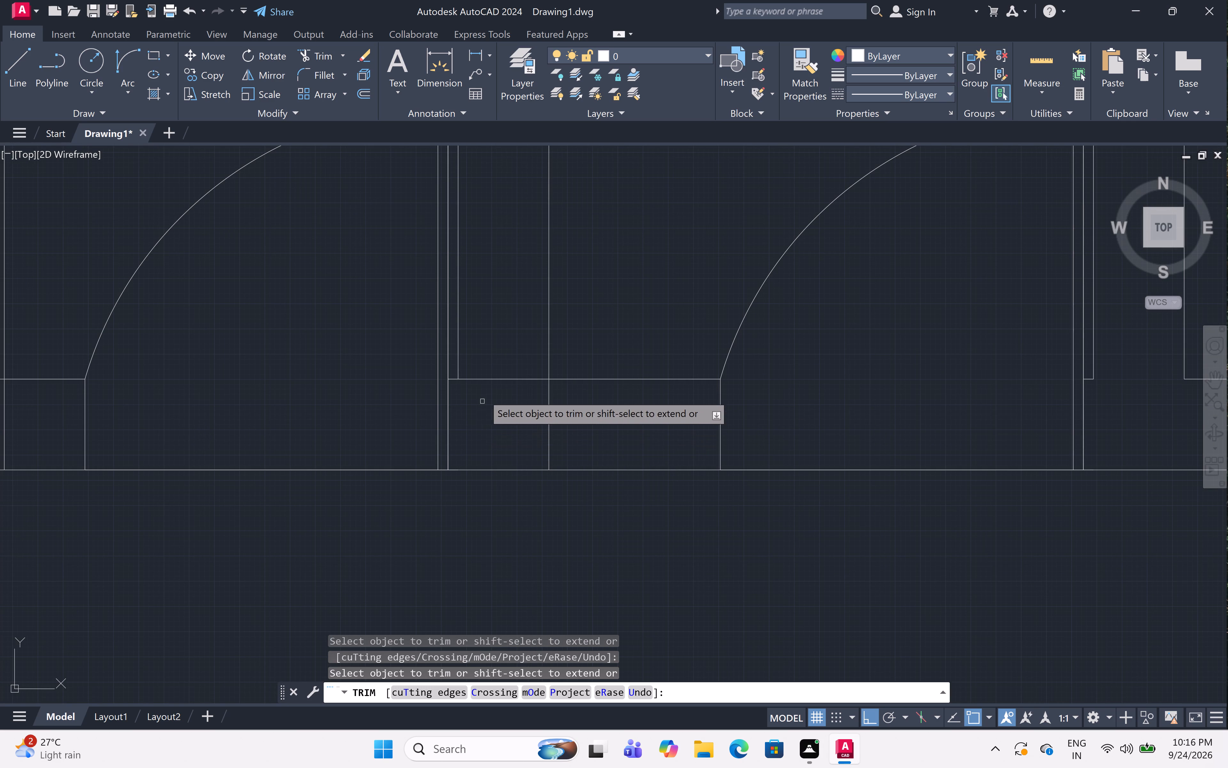
{"action": "left_click", "coordinate": [491, 370]}
{"action": "left_click", "coordinate": [611, 426]}
Trim the wall lines crossing the junction of the left small upper room's right wall with its bottom wall.
{"action": "scroll", "coordinate": [611, 426], "scroll_direction": "down", "scroll_amount": 2}
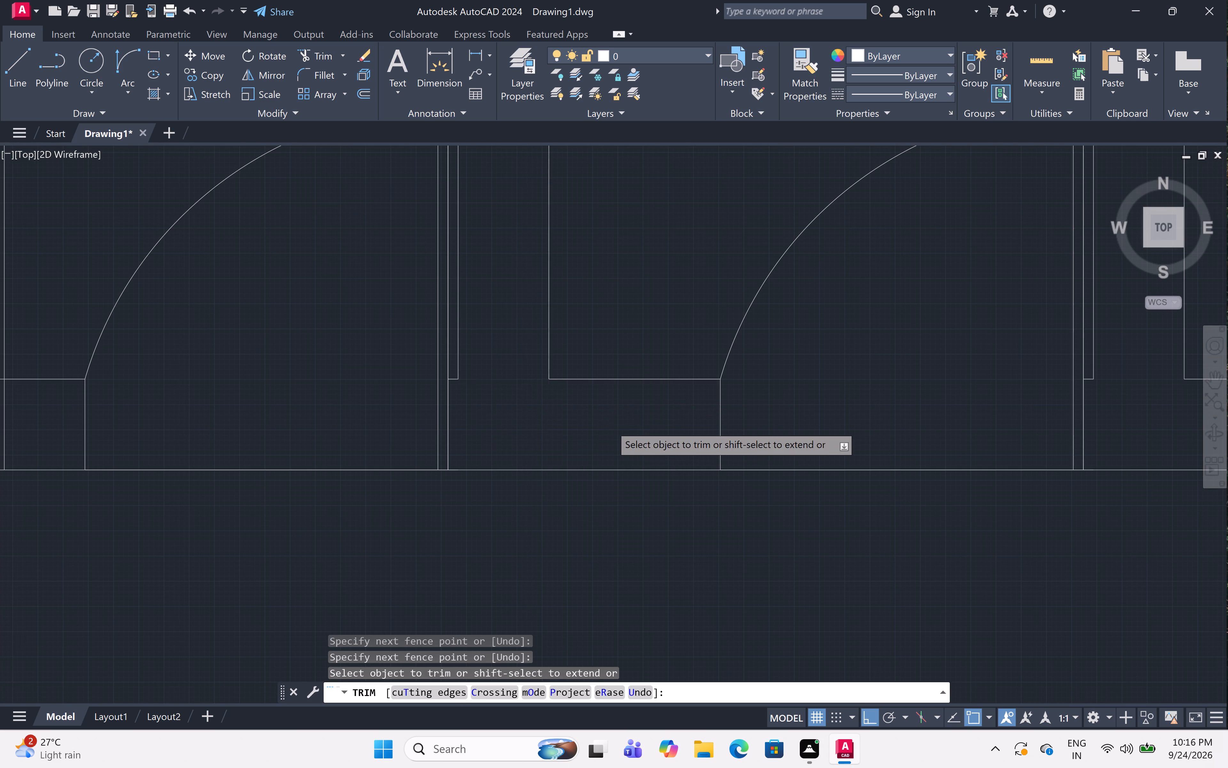
{"action": "scroll", "coordinate": [611, 426], "scroll_direction": "down", "scroll_amount": 2}
{"action": "scroll", "coordinate": [506, 413], "scroll_direction": "up", "scroll_amount": 4}
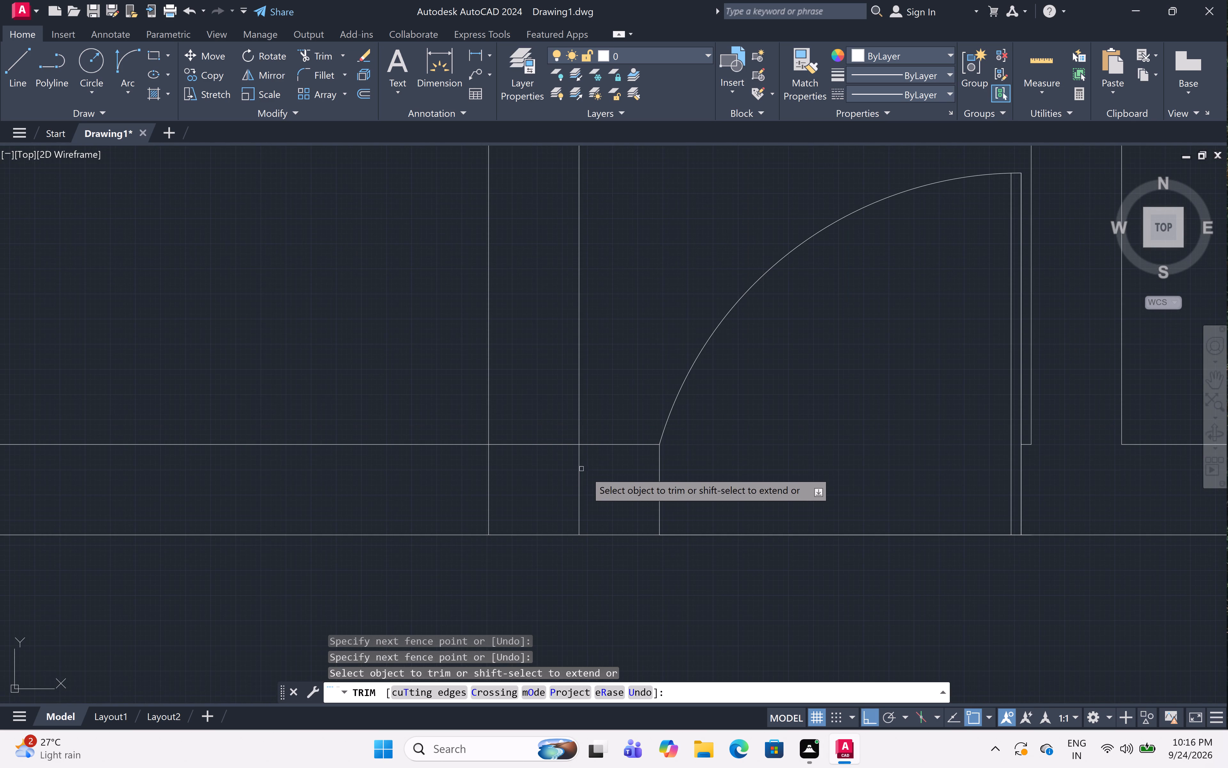
{"action": "left_click", "coordinate": [585, 471]}
{"action": "left_click_drag", "start_coordinate": [444, 491], "coordinate": [452, 486]}
{"action": "double_click", "coordinate": [531, 424]}
{"action": "left_click", "coordinate": [535, 454]}
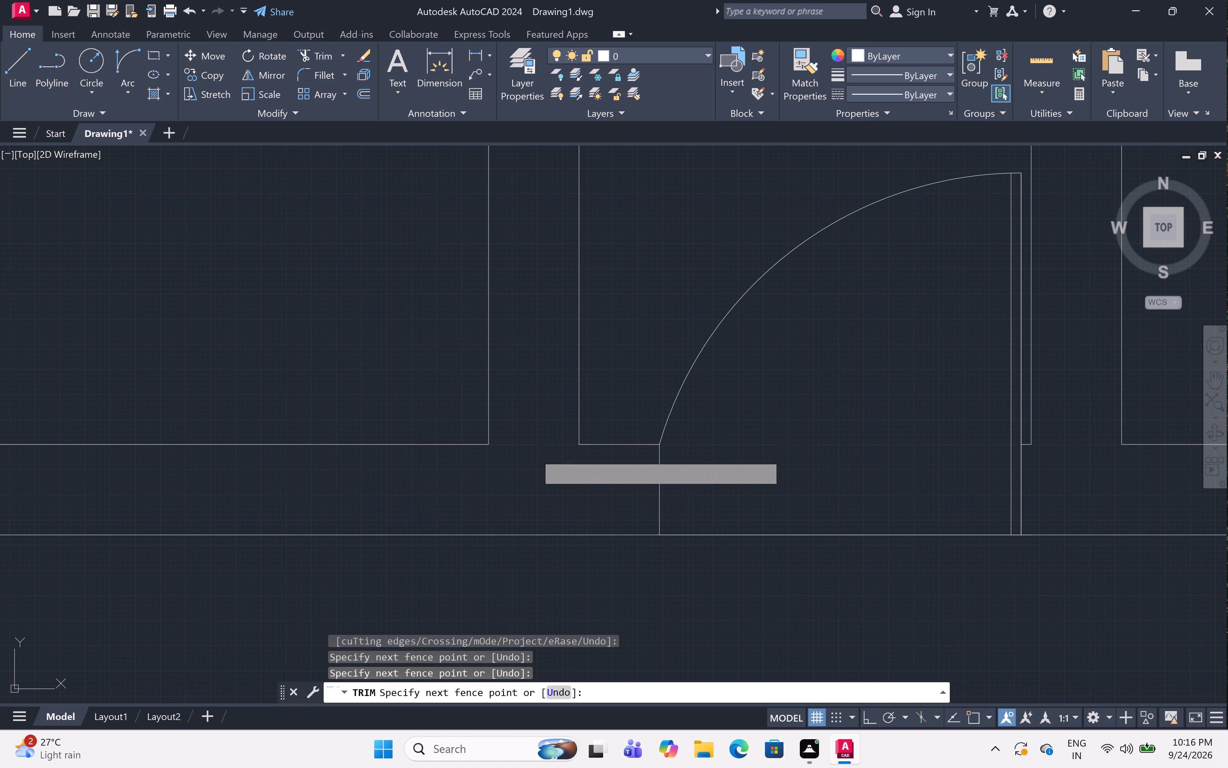
Fence-trim the inner wall lines that overrun into the left small upper room's upper-right corner.
{"action": "scroll", "coordinate": [534, 447], "scroll_direction": "down", "scroll_amount": 5}
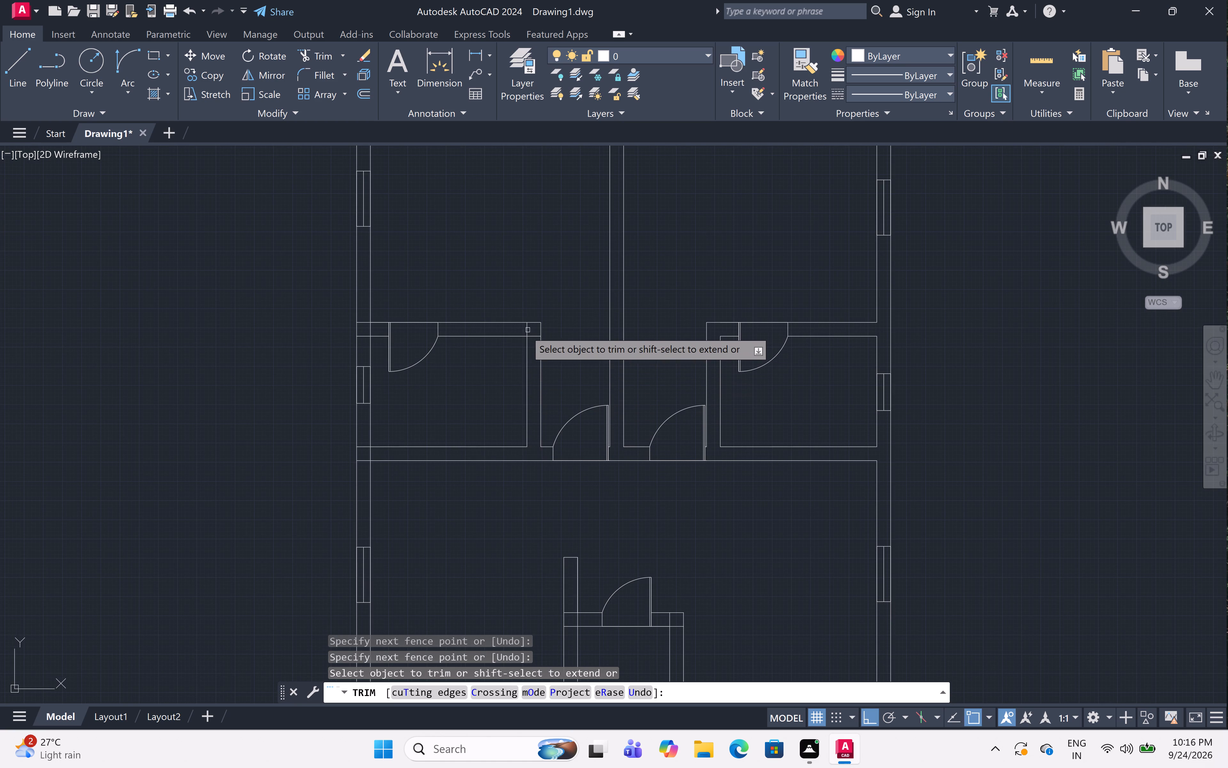
{"action": "scroll", "coordinate": [525, 323], "scroll_direction": "up", "scroll_amount": 5}
{"action": "left_click", "coordinate": [512, 356]}
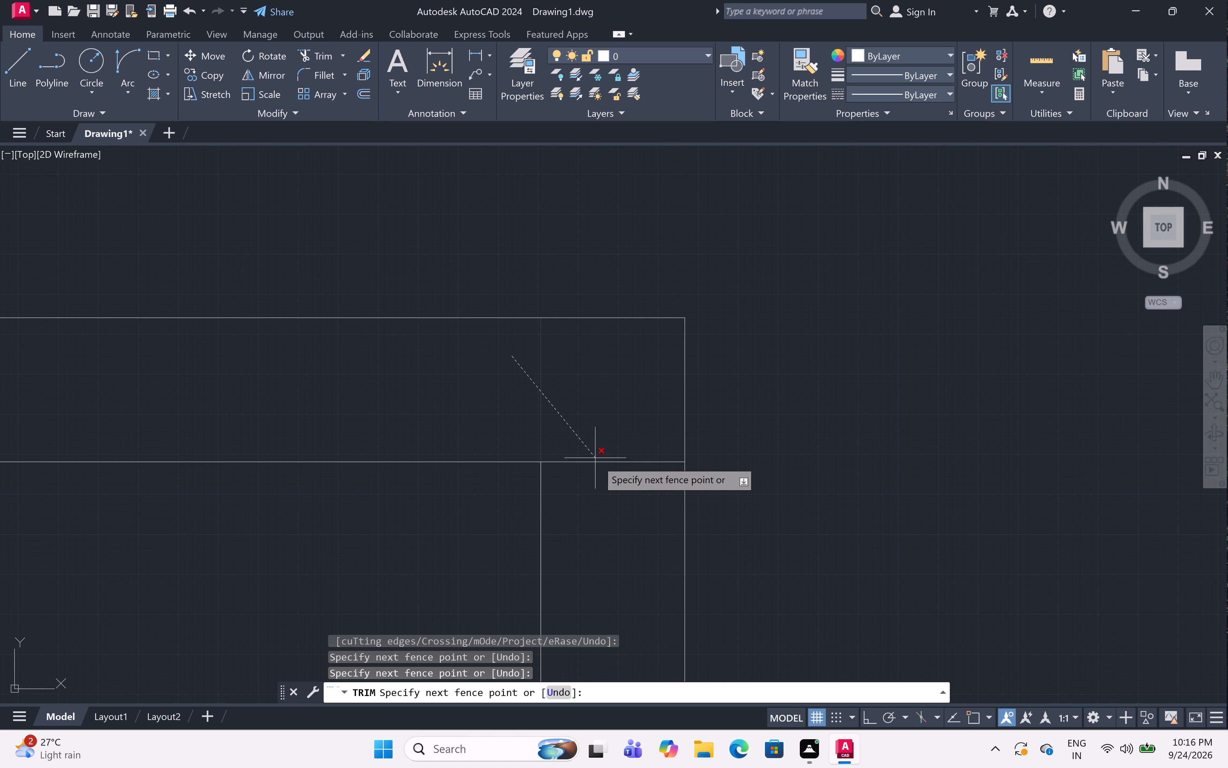
{"action": "left_click", "coordinate": [609, 477]}
Trim the wall lines crossing the junction of the left small upper room's top wall with the left outer wall.
{"action": "scroll", "coordinate": [610, 414], "scroll_direction": "down", "scroll_amount": 6}
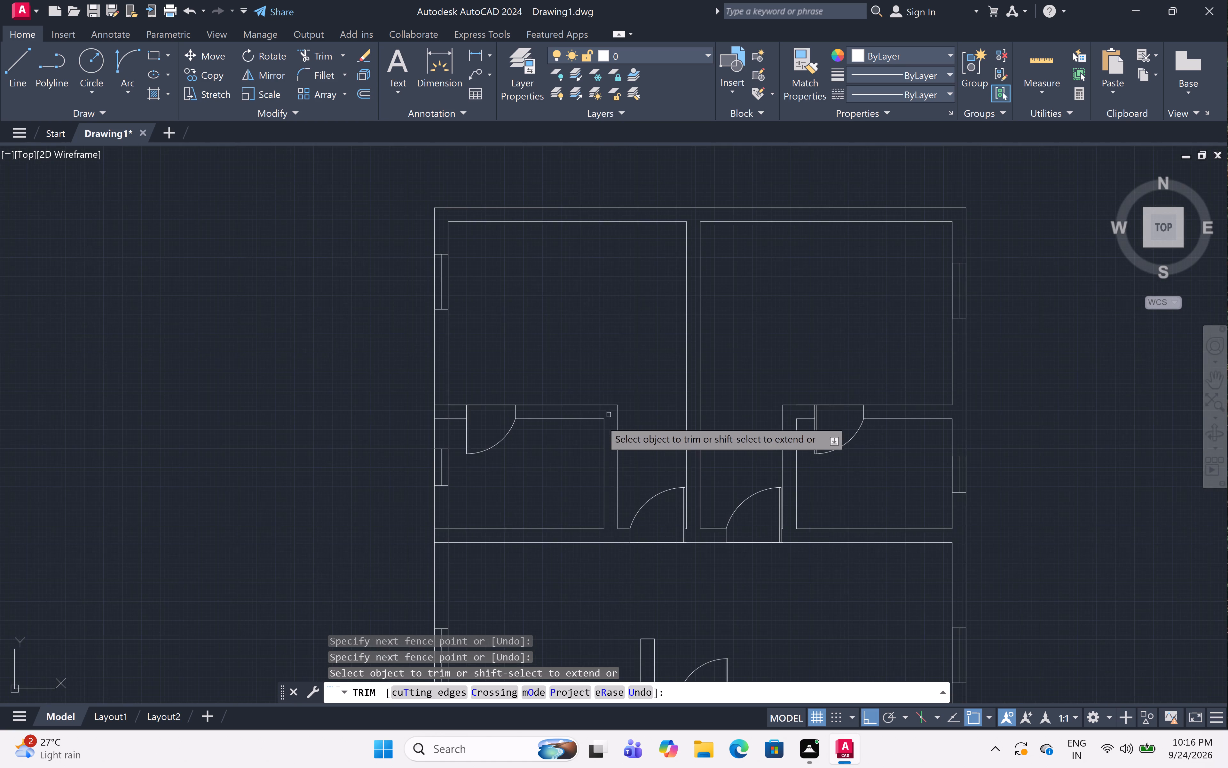
{"action": "scroll", "coordinate": [441, 415], "scroll_direction": "up", "scroll_amount": 5}
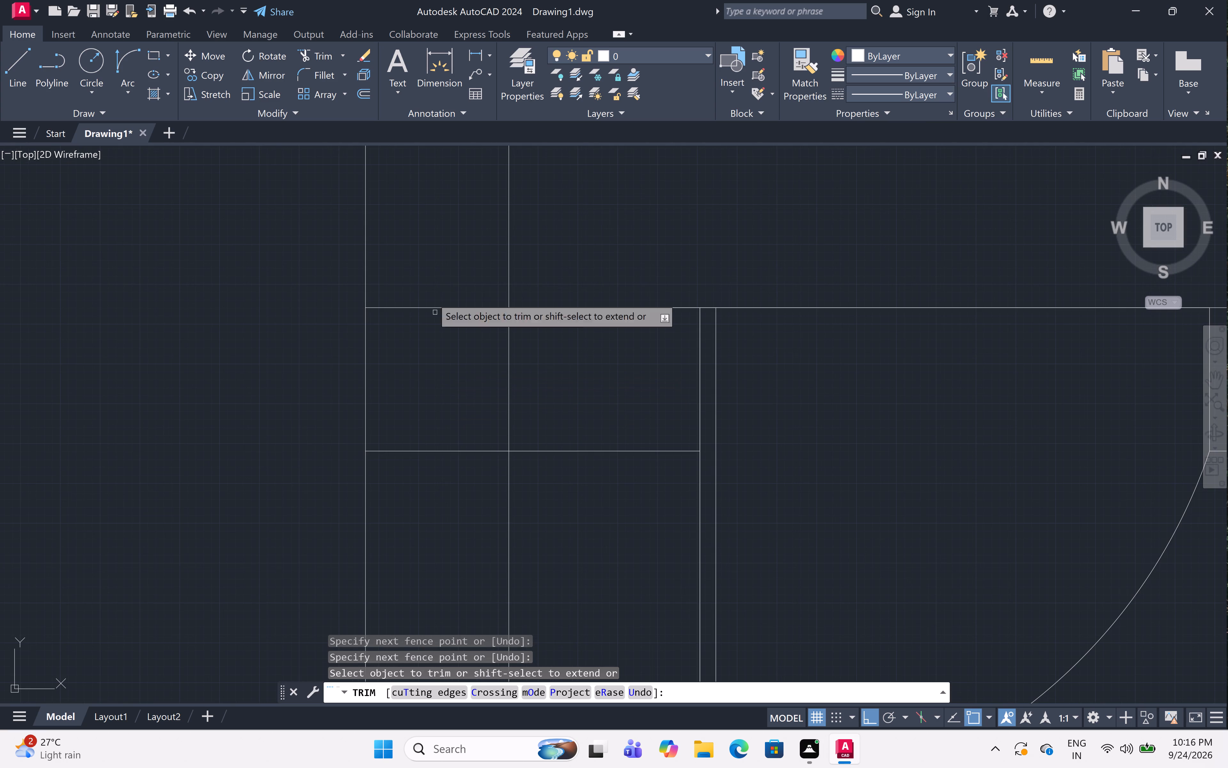
{"action": "left_click", "coordinate": [416, 270]}
{"action": "left_click", "coordinate": [422, 492]}
{"action": "left_click_drag", "start_coordinate": [422, 486], "coordinate": [422, 477]}
{"action": "double_click", "coordinate": [432, 393]}
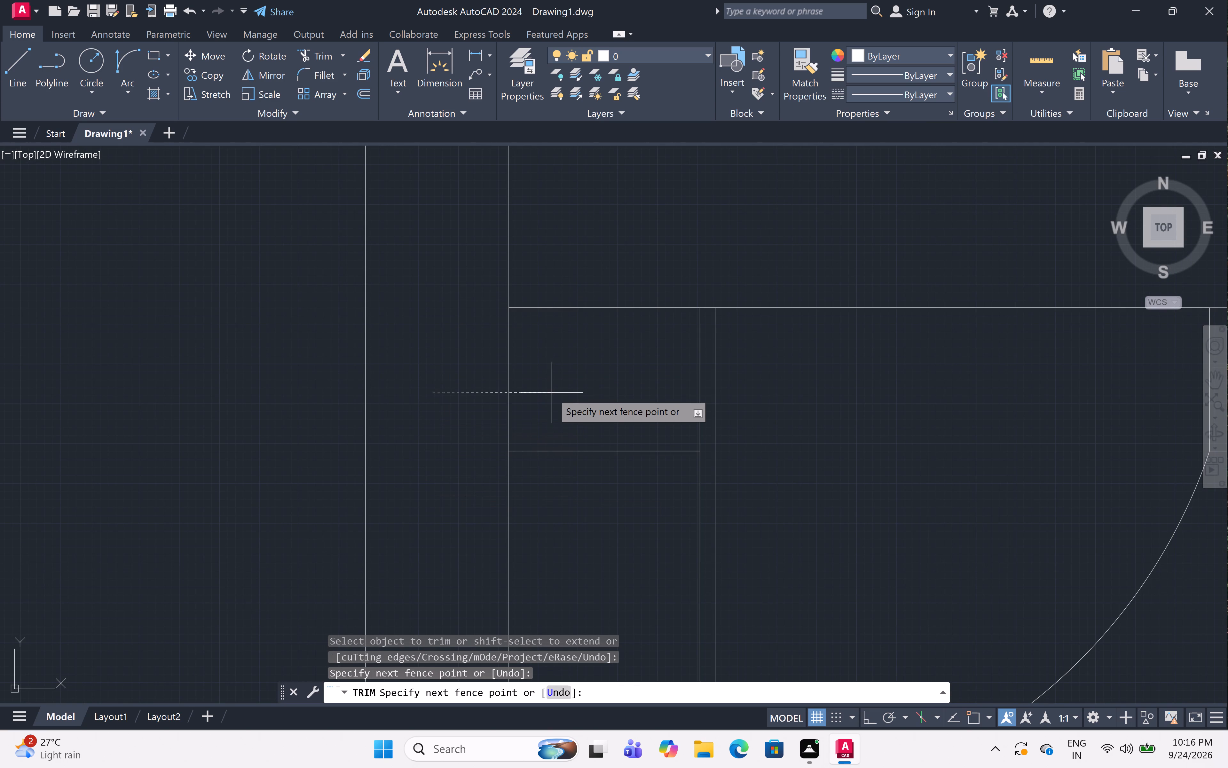
{"action": "double_click", "coordinate": [555, 391]}
Trim the wall lines crossing the junction of the left small upper room's bottom wall with the left outer wall.
{"action": "scroll", "coordinate": [555, 390], "scroll_direction": "down", "scroll_amount": 6}
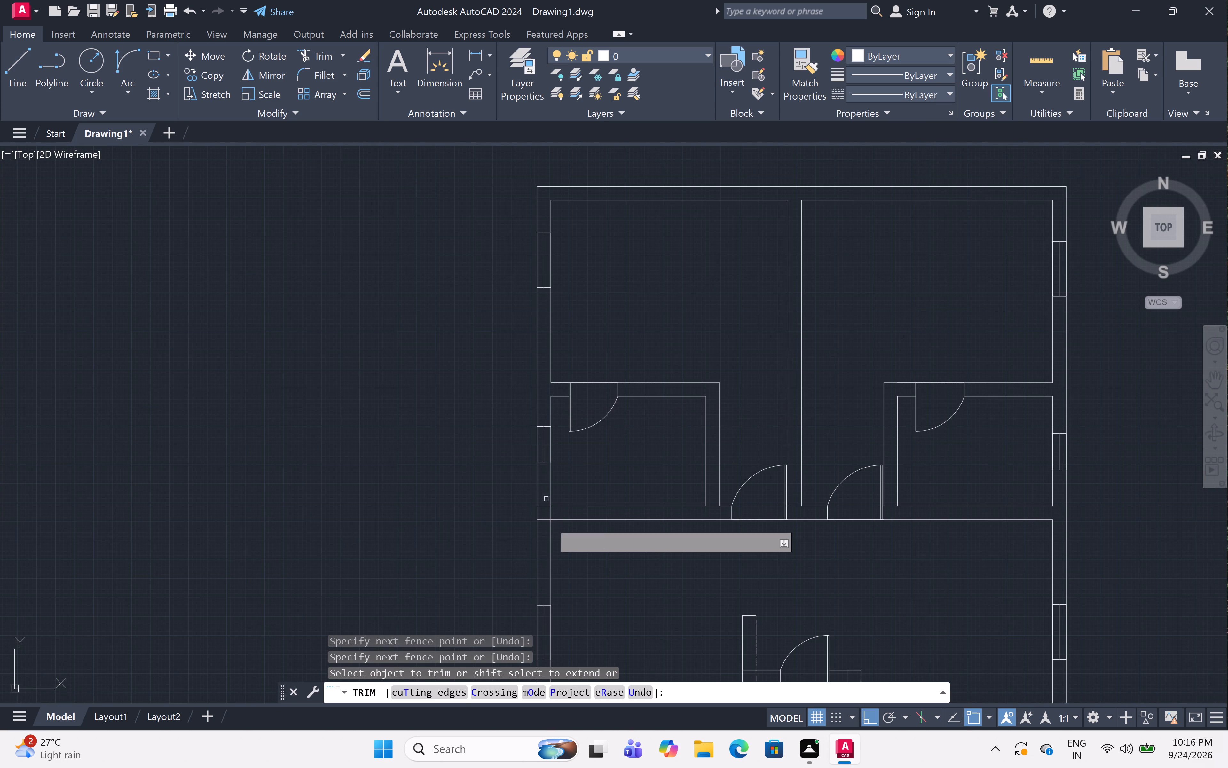
{"action": "scroll", "coordinate": [545, 555], "scroll_direction": "up", "scroll_amount": 4}
{"action": "double_click", "coordinate": [515, 200]}
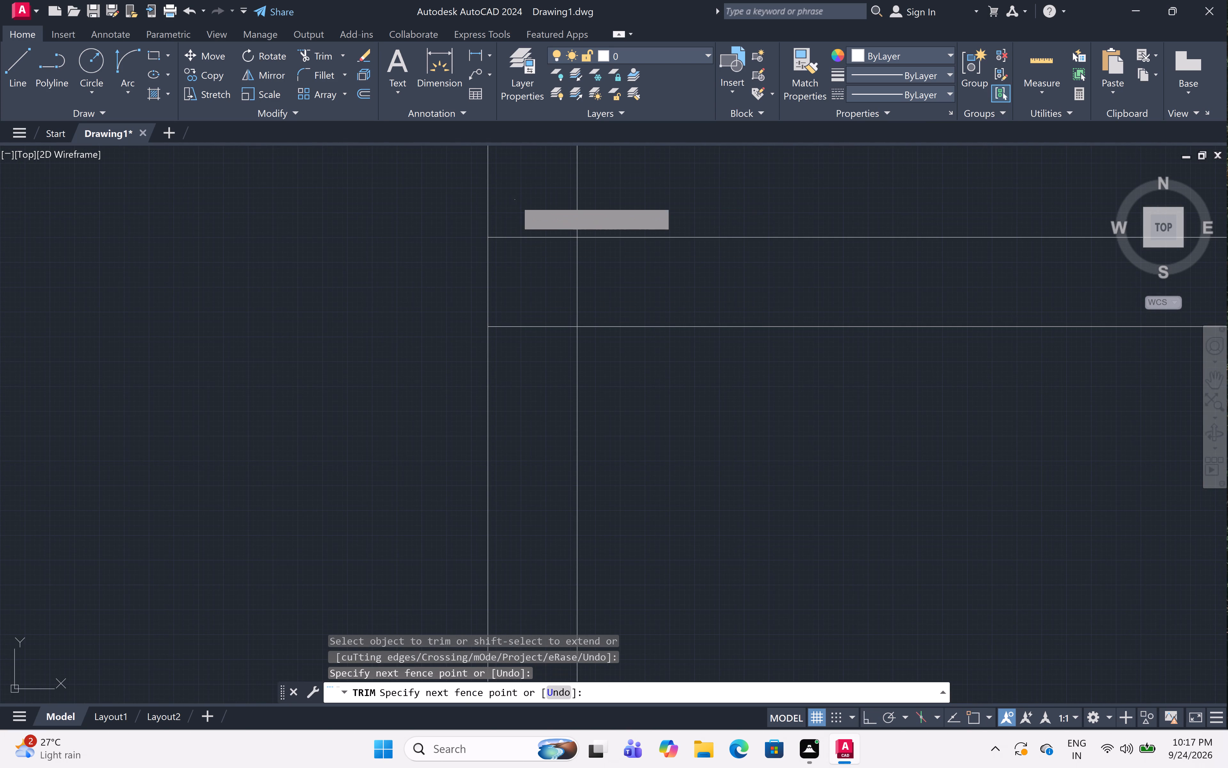
{"action": "left_click_drag", "start_coordinate": [527, 418], "coordinate": [527, 412]}
{"action": "double_click", "coordinate": [540, 298]}
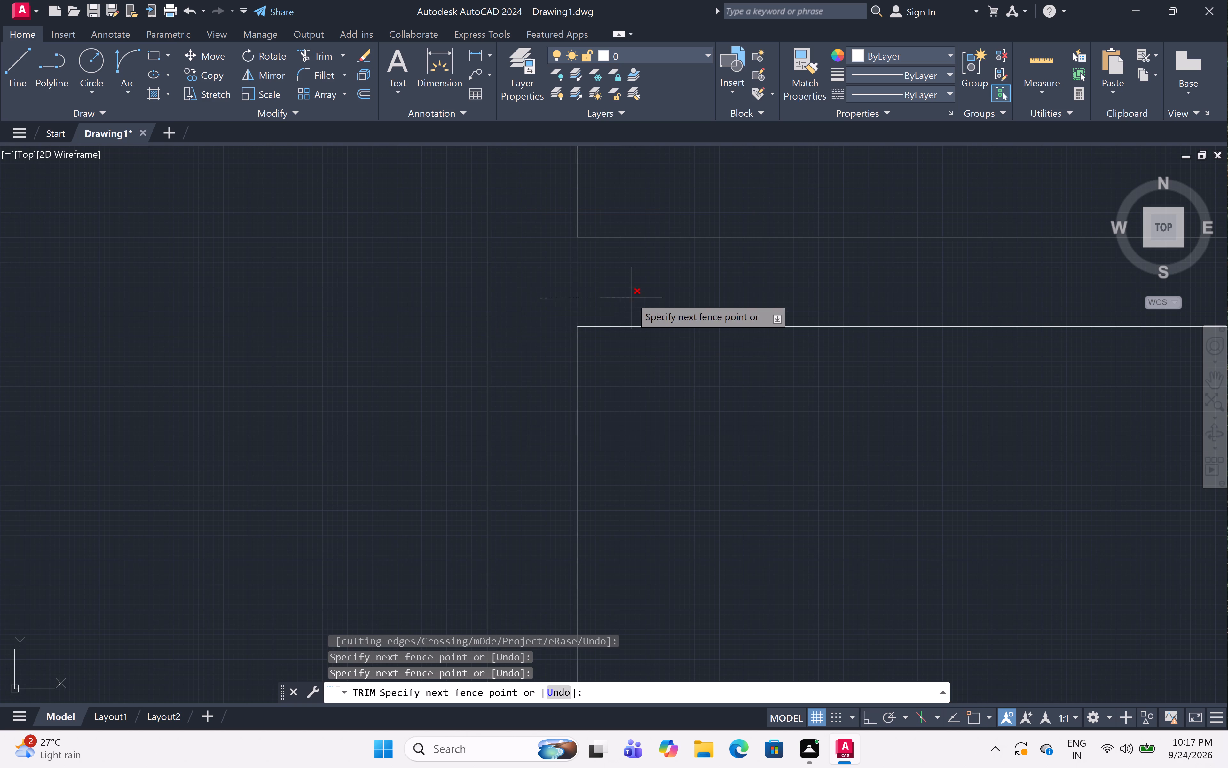
{"action": "left_click", "coordinate": [631, 298]}
Fence-trim the inner wall lines that overrun into the outer walls' lower-left corner.
{"action": "scroll", "coordinate": [629, 298], "scroll_direction": "down", "scroll_amount": 6}
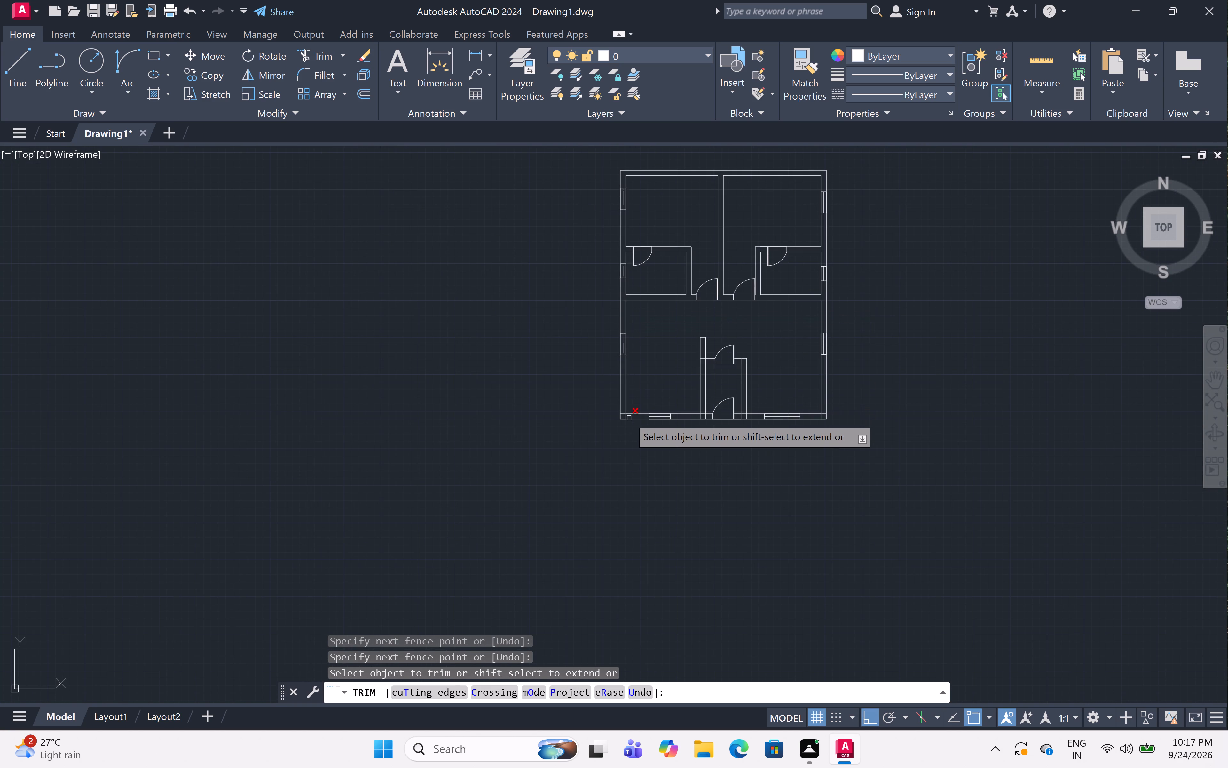
{"action": "scroll", "coordinate": [629, 418], "scroll_direction": "up", "scroll_amount": 5}
{"action": "left_click", "coordinate": [557, 345]}
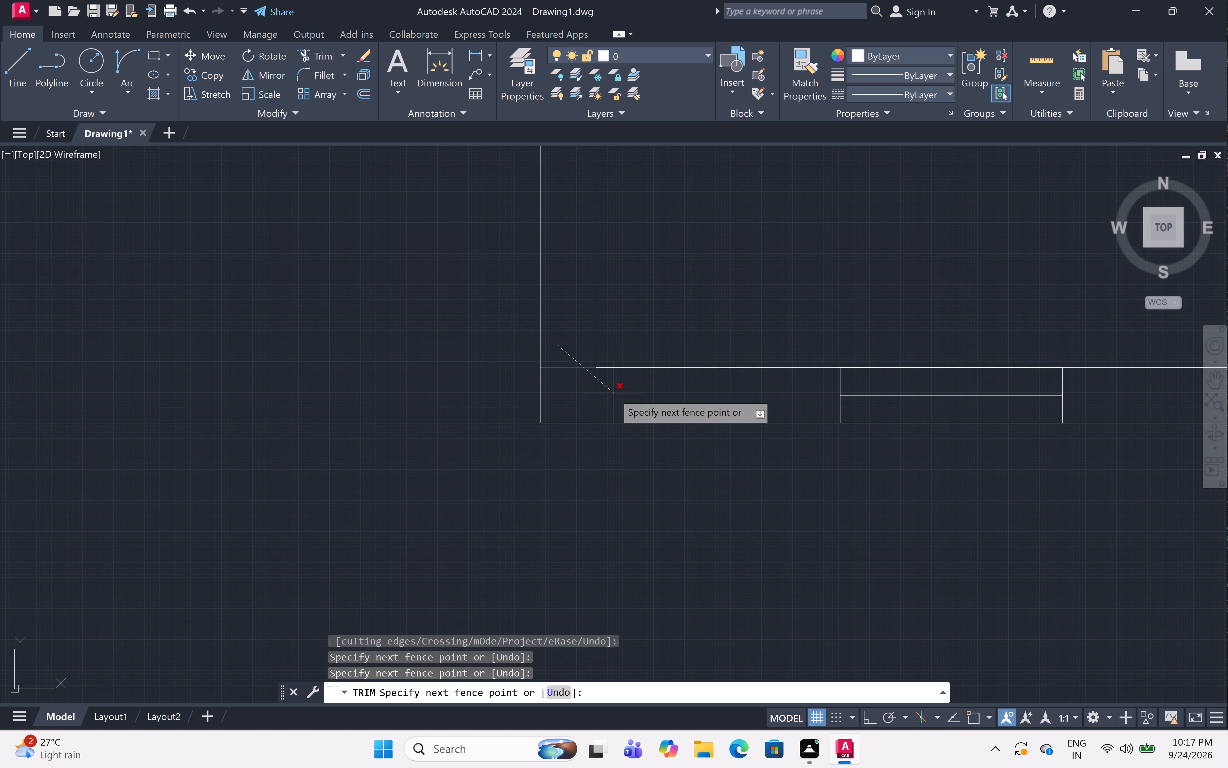
{"action": "left_click", "coordinate": [614, 393]}
Fence-trim the wall lines crossing the junction of the small entrance room's left wall with the bottom outer wall.
{"action": "scroll", "coordinate": [609, 394], "scroll_direction": "down", "scroll_amount": 5}
{"action": "scroll", "coordinate": [689, 397], "scroll_direction": "up", "scroll_amount": 4}
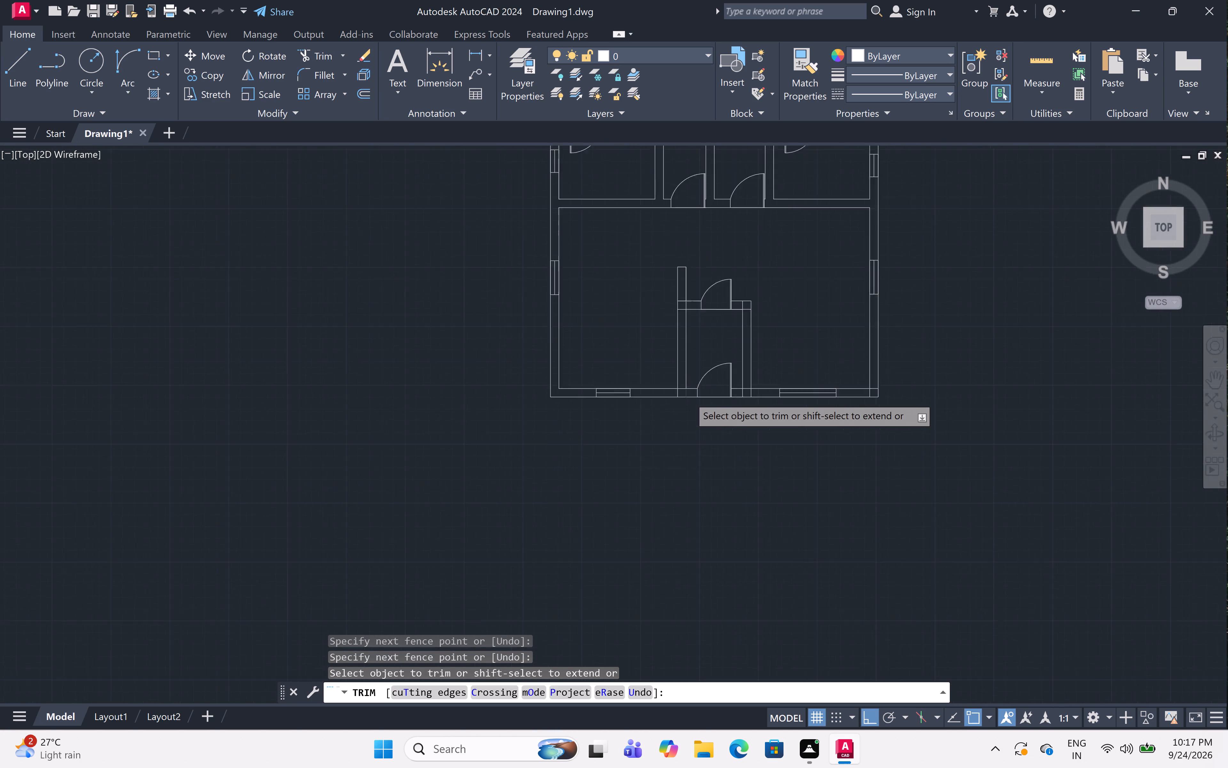
{"action": "scroll", "coordinate": [689, 397], "scroll_direction": "up", "scroll_amount": 1}
{"action": "scroll", "coordinate": [671, 376], "scroll_direction": "up", "scroll_amount": 1}
{"action": "double_click", "coordinate": [695, 356]}
{"action": "left_click", "coordinate": [504, 369]}
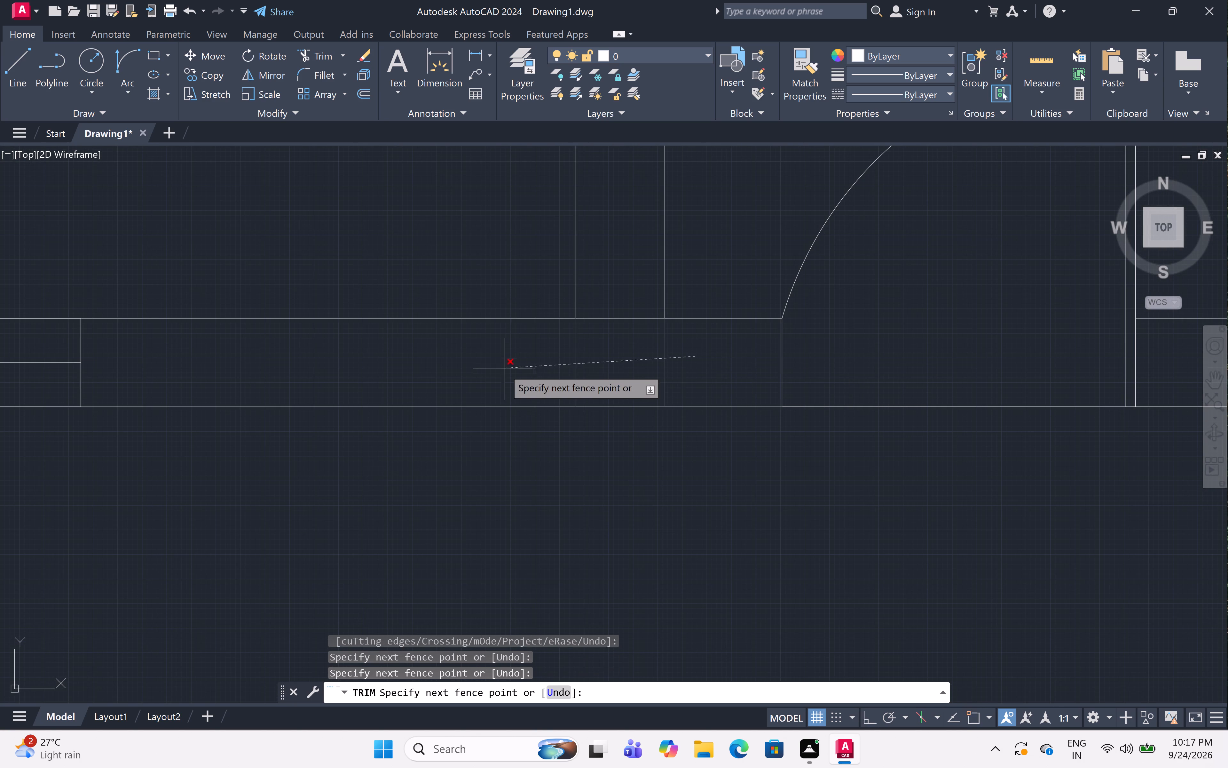
{"action": "left_click", "coordinate": [593, 288]}
{"action": "left_click", "coordinate": [617, 350]}
Fence-trim the wall lines crossing the junction of the entrance room's right wall with the bottom outer wall.
{"action": "scroll", "coordinate": [615, 342], "scroll_direction": "down", "scroll_amount": 2}
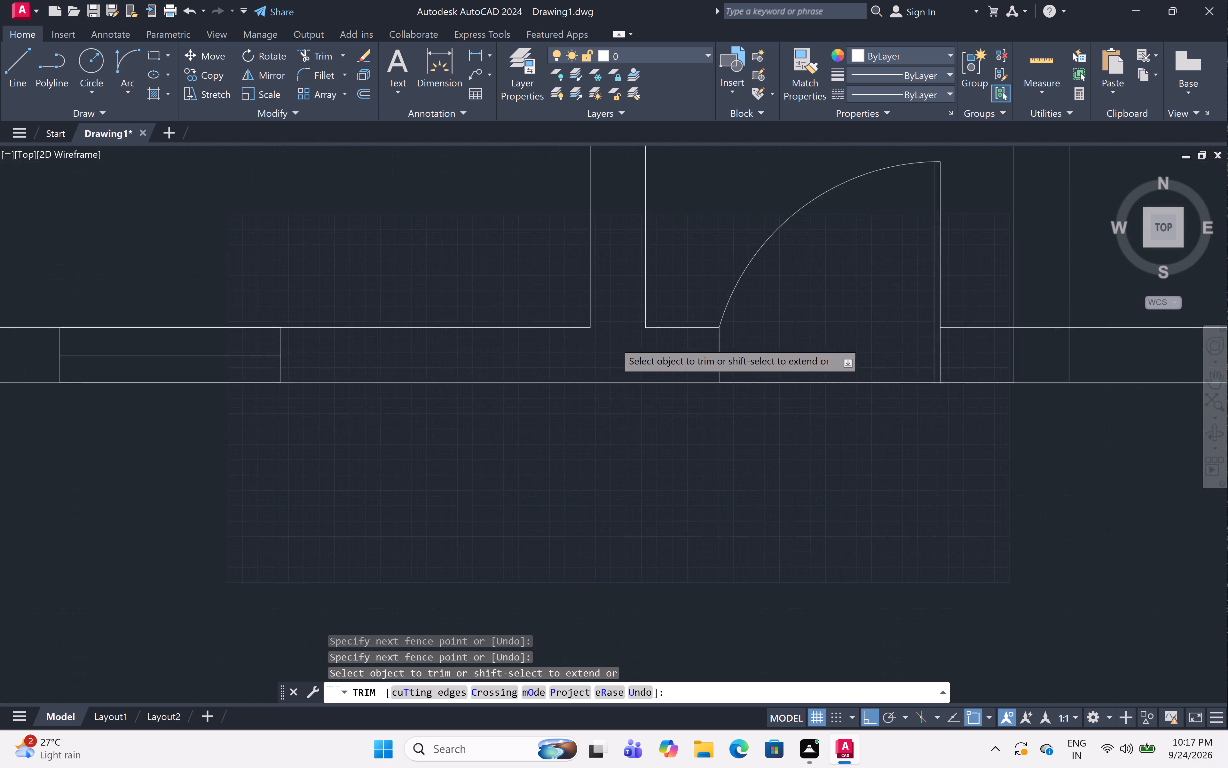
{"action": "scroll", "coordinate": [615, 342], "scroll_direction": "down", "scroll_amount": 3}
{"action": "scroll", "coordinate": [733, 336], "scroll_direction": "up", "scroll_amount": 4}
{"action": "left_click", "coordinate": [735, 367]}
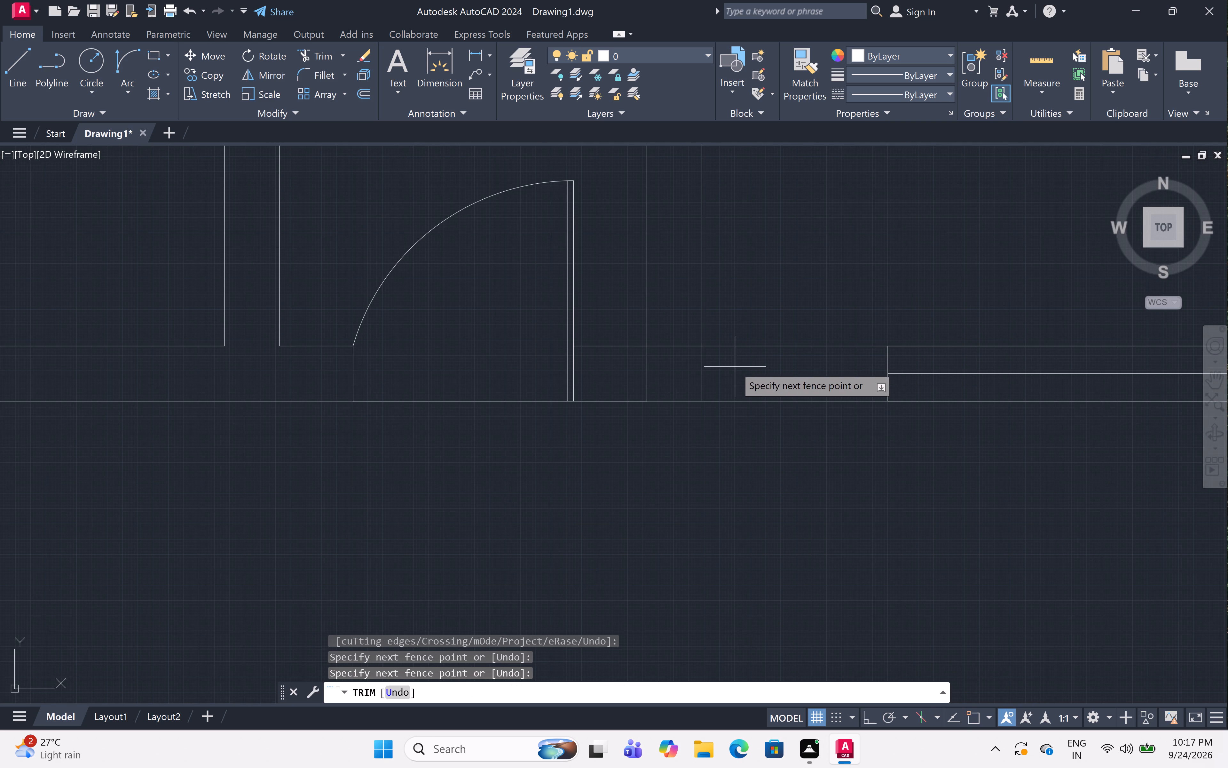
{"action": "left_click", "coordinate": [612, 380]}
{"action": "left_click", "coordinate": [613, 378]}
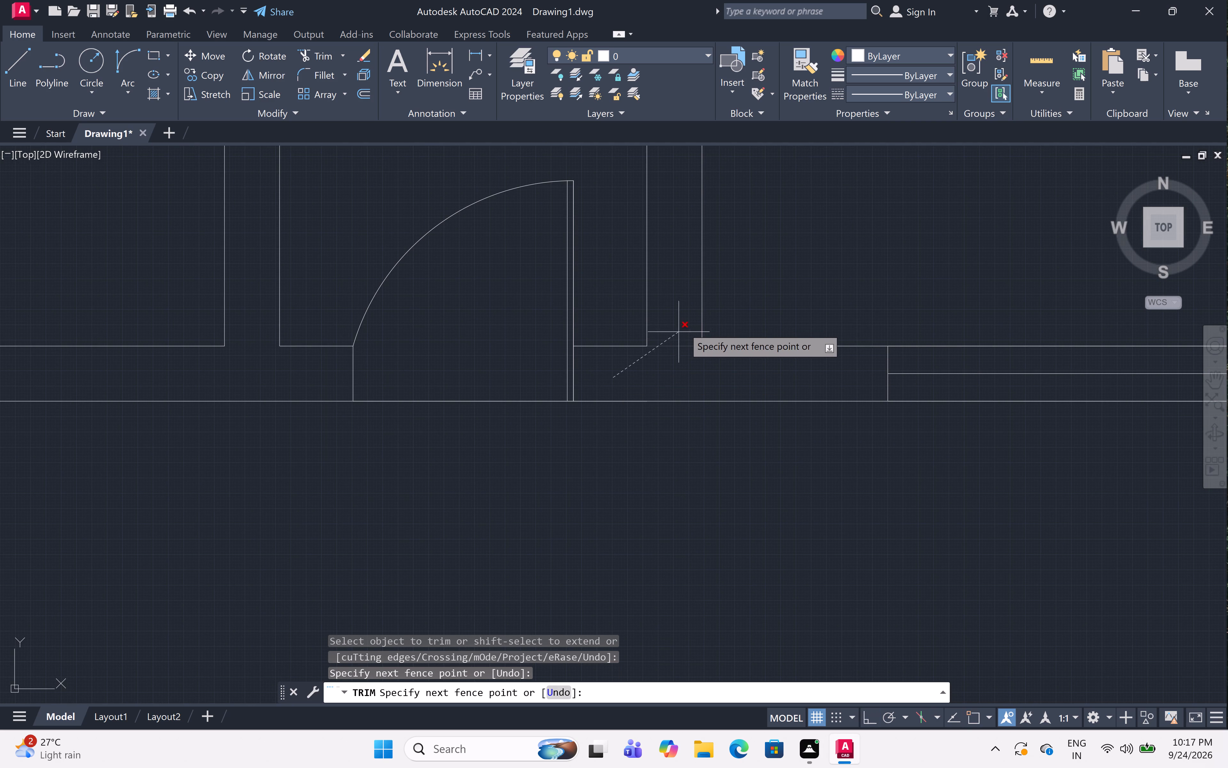
{"action": "left_click", "coordinate": [685, 325]}
Fence-trim the inner wall lines that overrun into the entrance room's upper-right corner.
{"action": "scroll", "coordinate": [684, 325], "scroll_direction": "down", "scroll_amount": 4}
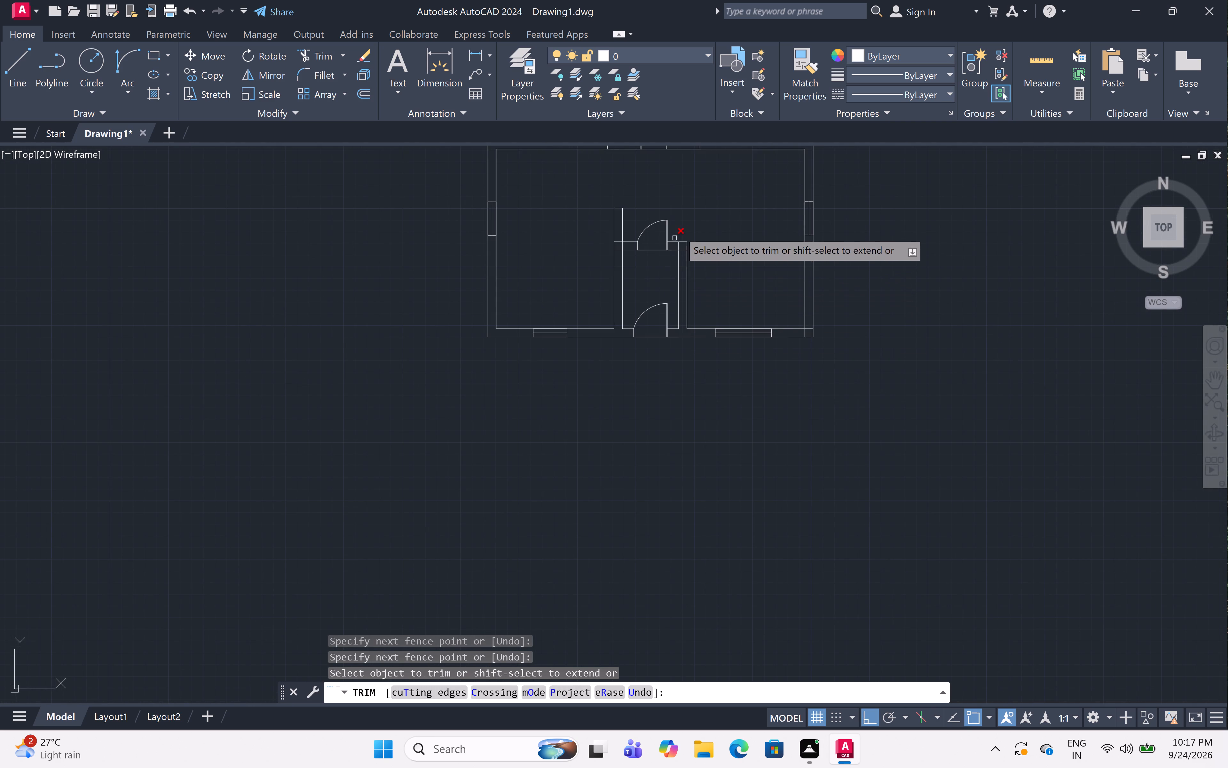
{"action": "scroll", "coordinate": [680, 230], "scroll_direction": "up", "scroll_amount": 4}
{"action": "scroll", "coordinate": [692, 319], "scroll_direction": "up", "scroll_amount": 2}
{"action": "left_click", "coordinate": [575, 324]}
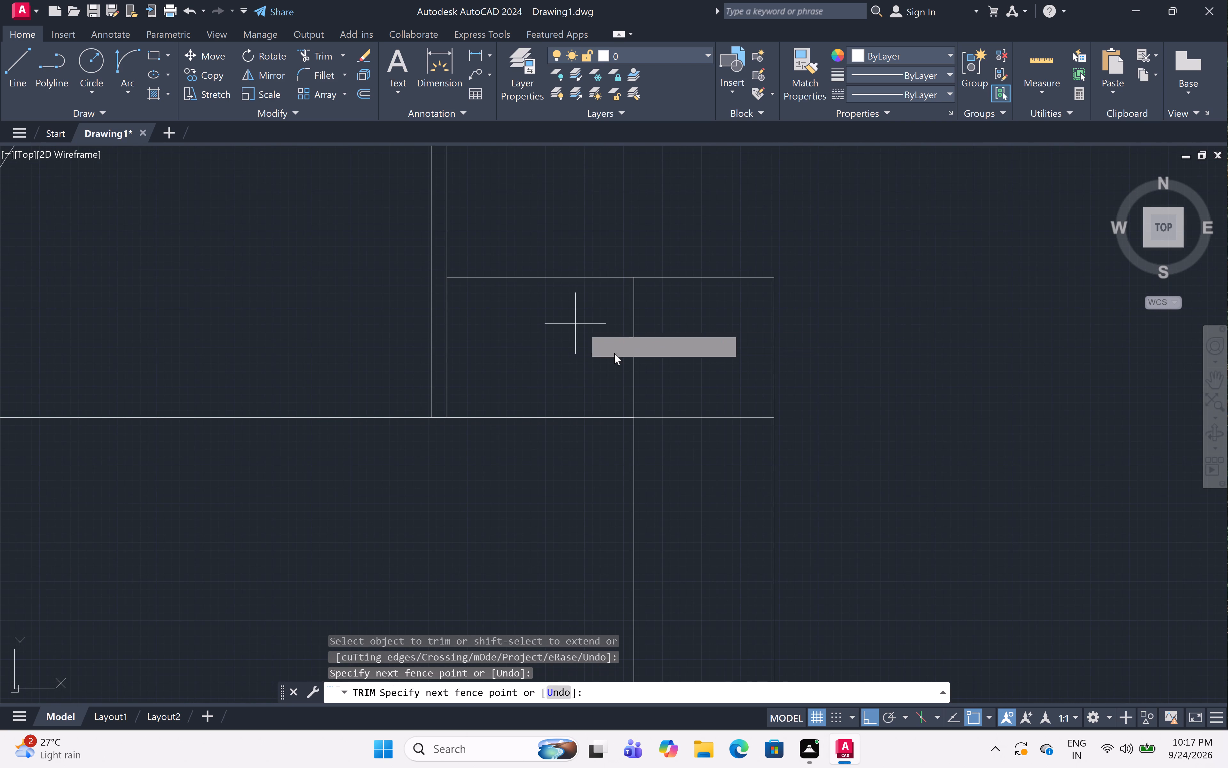
{"action": "left_click", "coordinate": [712, 450]}
Trim the wall lines crossing the junction of the entrance room's top wall with its left wall.
{"action": "scroll", "coordinate": [711, 410], "scroll_direction": "down", "scroll_amount": 5}
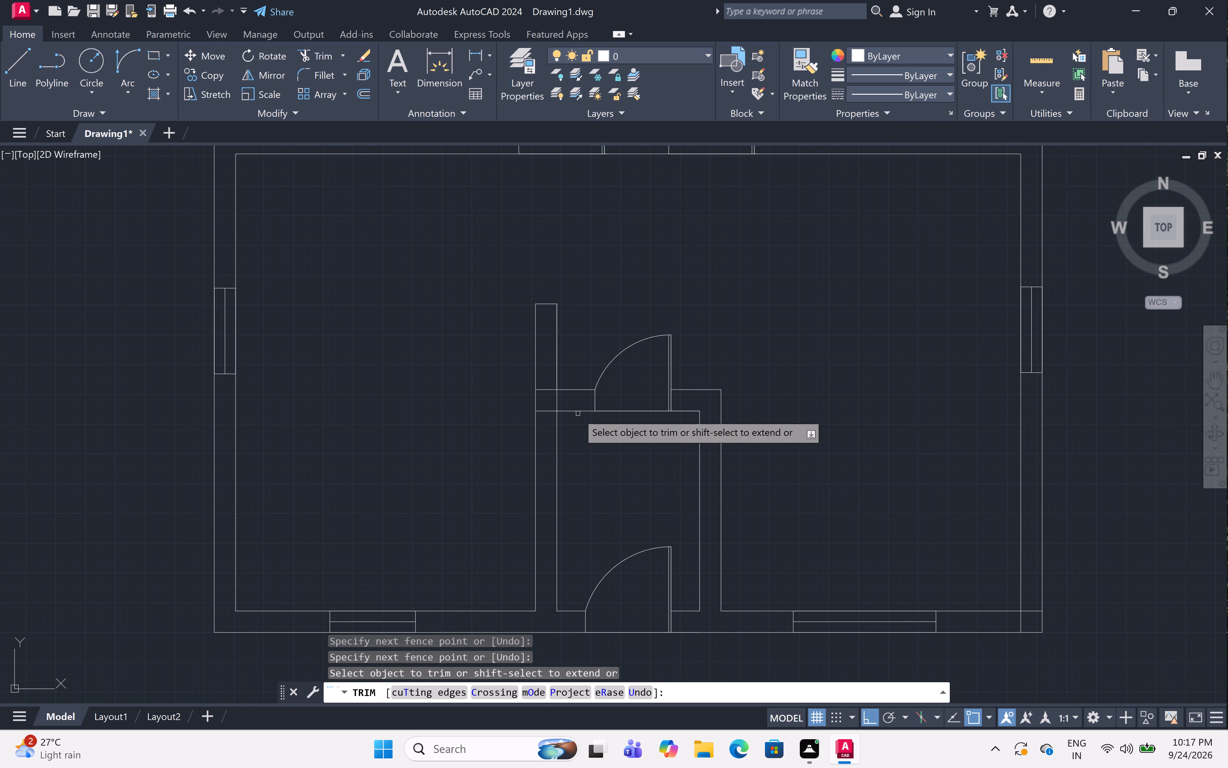
{"action": "scroll", "coordinate": [550, 404], "scroll_direction": "up", "scroll_amount": 4}
{"action": "left_click", "coordinate": [511, 260]}
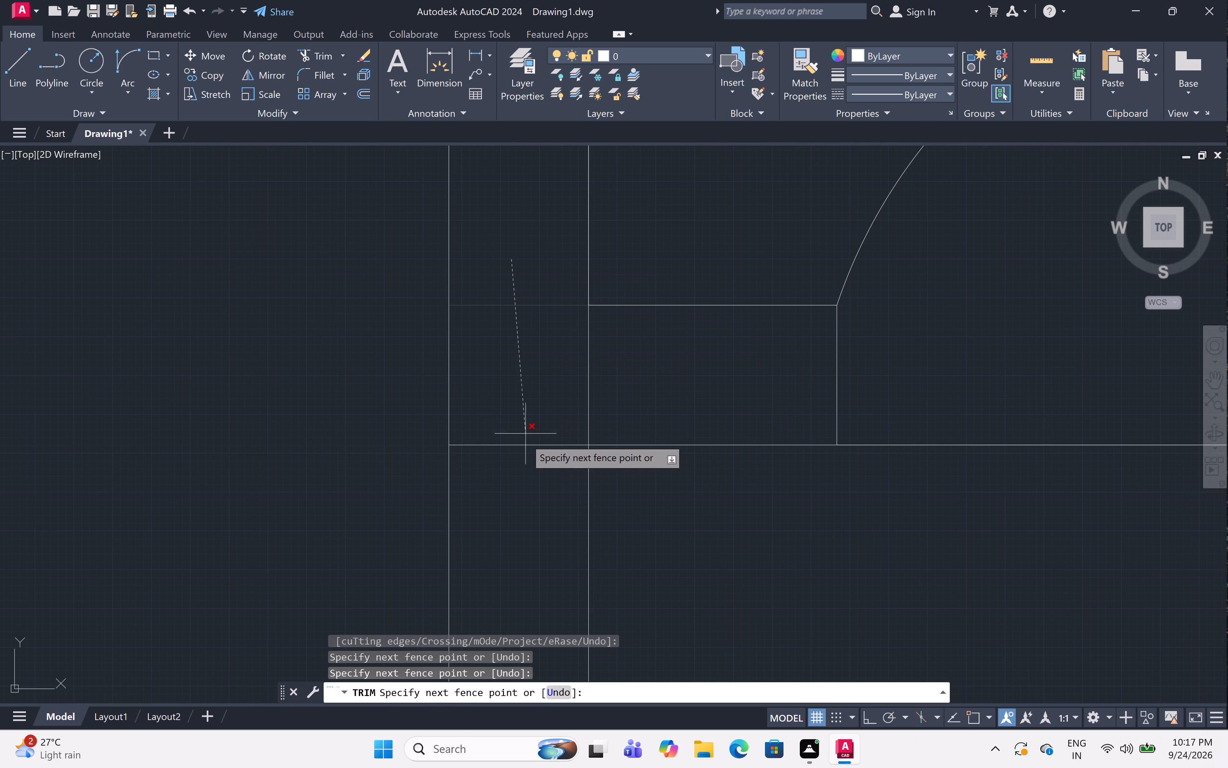
{"action": "double_click", "coordinate": [523, 488]}
{"action": "double_click", "coordinate": [534, 378]}
{"action": "left_click", "coordinate": [642, 373]}
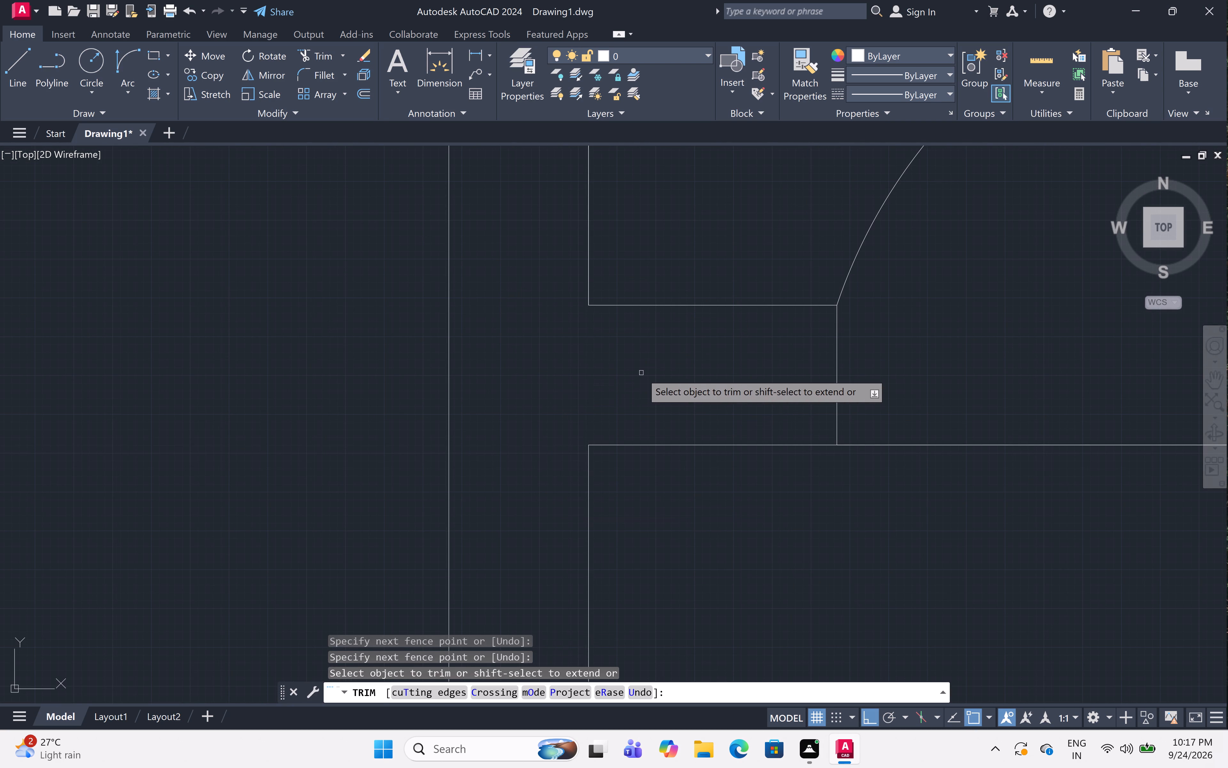
Fence-trim the inner wall lines that overrun into the outer walls' lower-right corner and finish trimming.
{"action": "scroll", "coordinate": [641, 373], "scroll_direction": "down", "scroll_amount": 6}
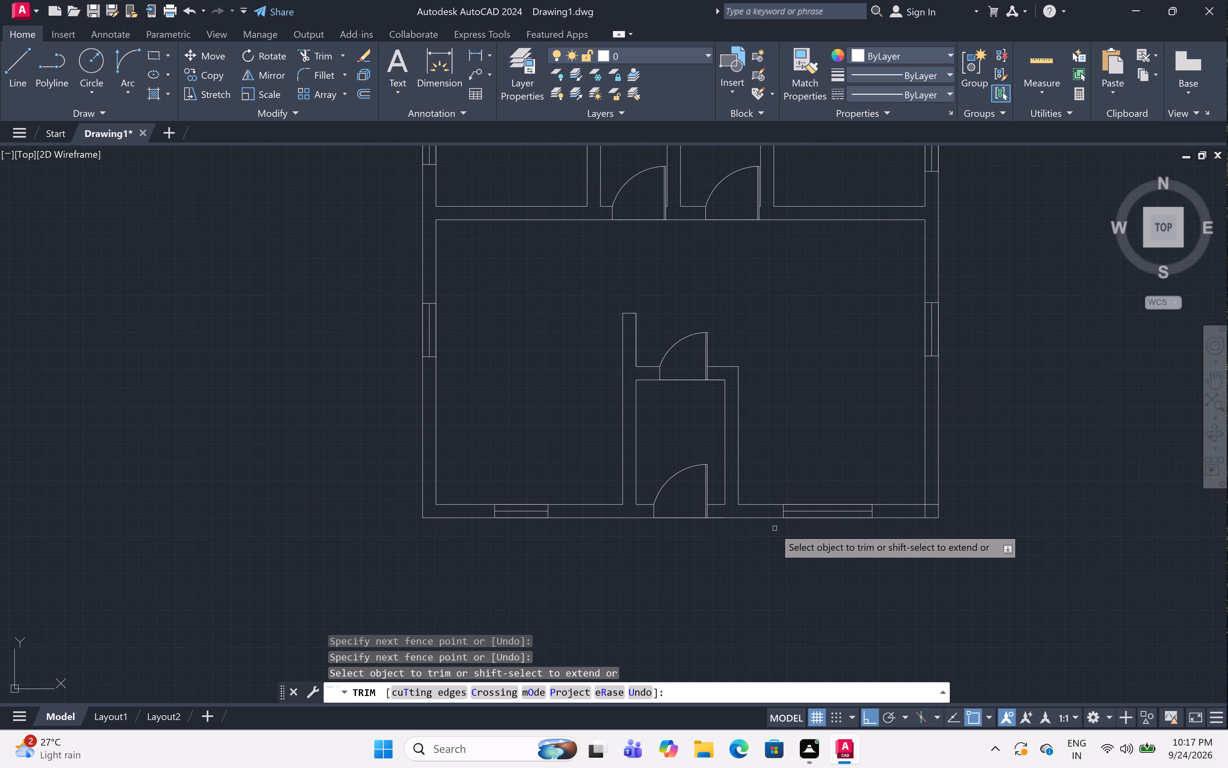
{"action": "scroll", "coordinate": [941, 502], "scroll_direction": "up", "scroll_amount": 3}
{"action": "left_click", "coordinate": [919, 503]}
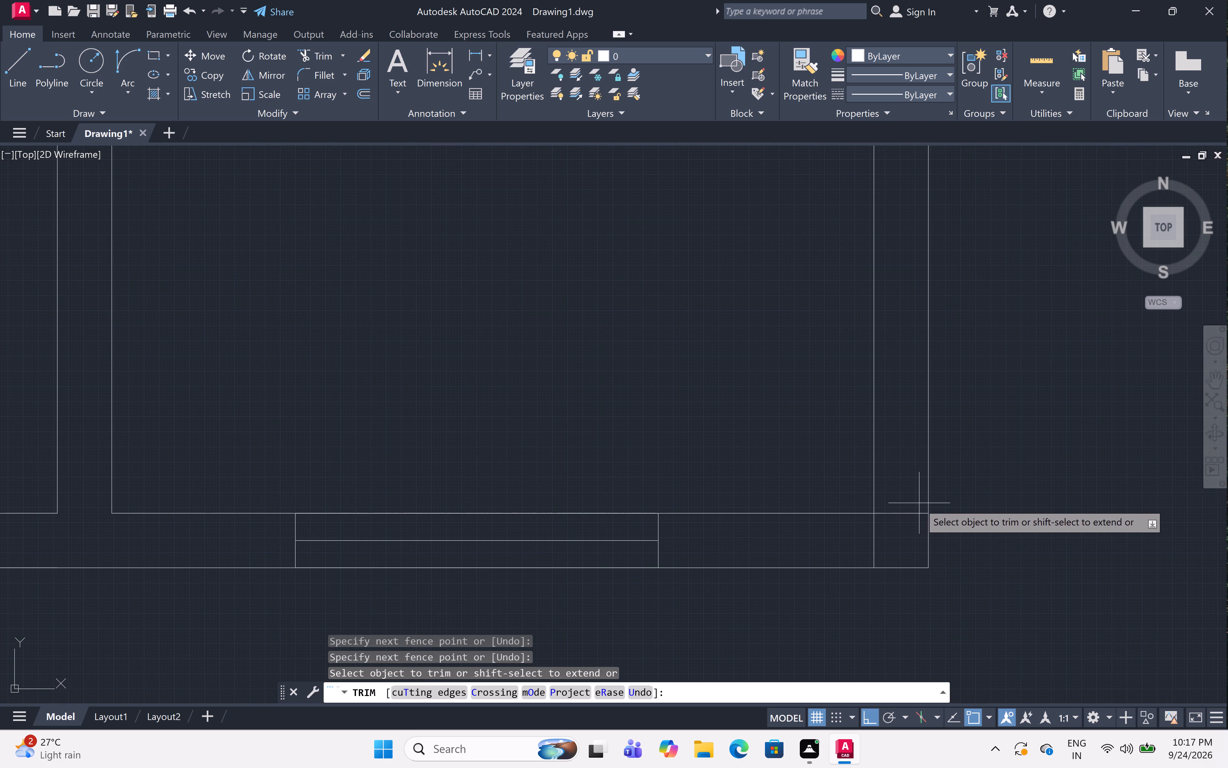
{"action": "double_click", "coordinate": [847, 565]}
{"action": "scroll", "coordinate": [861, 539], "scroll_direction": "down", "scroll_amount": 5}
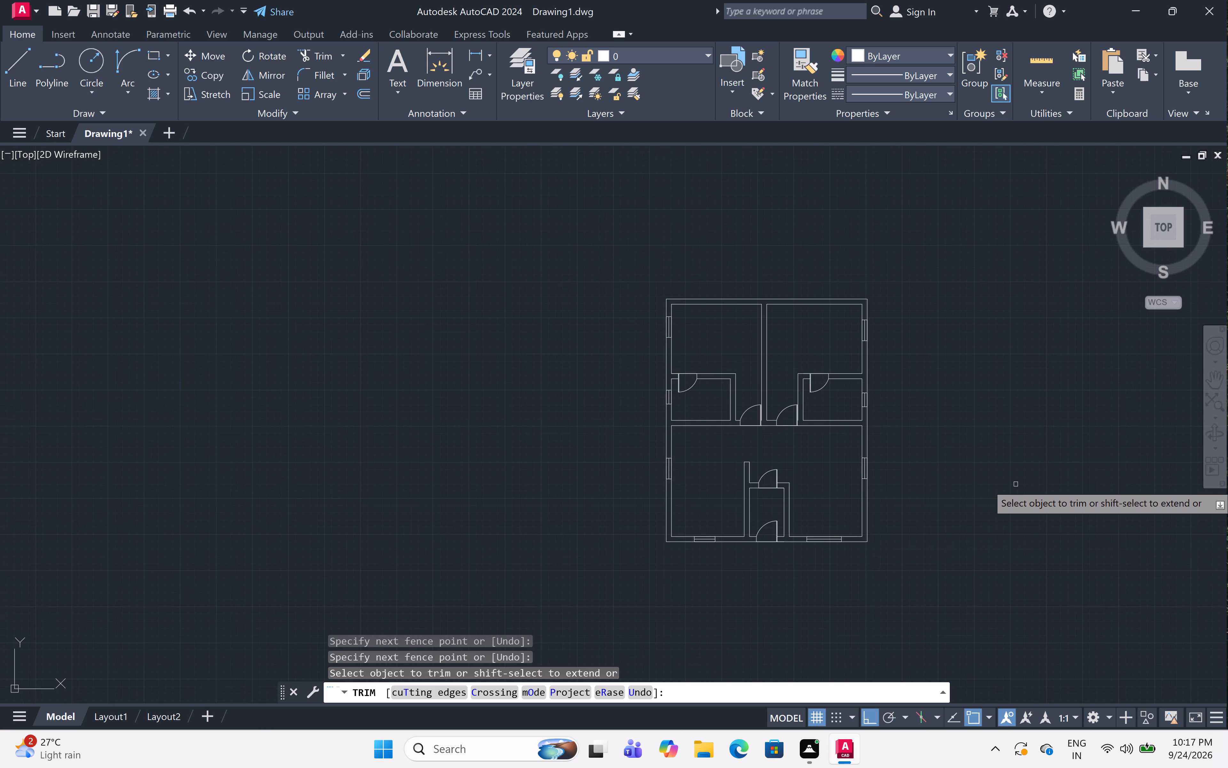
{"action": "key", "text": "Escape"}
Hatch the walls of the plan's upper half, including both small upper rooms, with a solid fill in black 0,0,0.
{"action": "type", "text": "h"}
{"action": "key", "text": "space"}
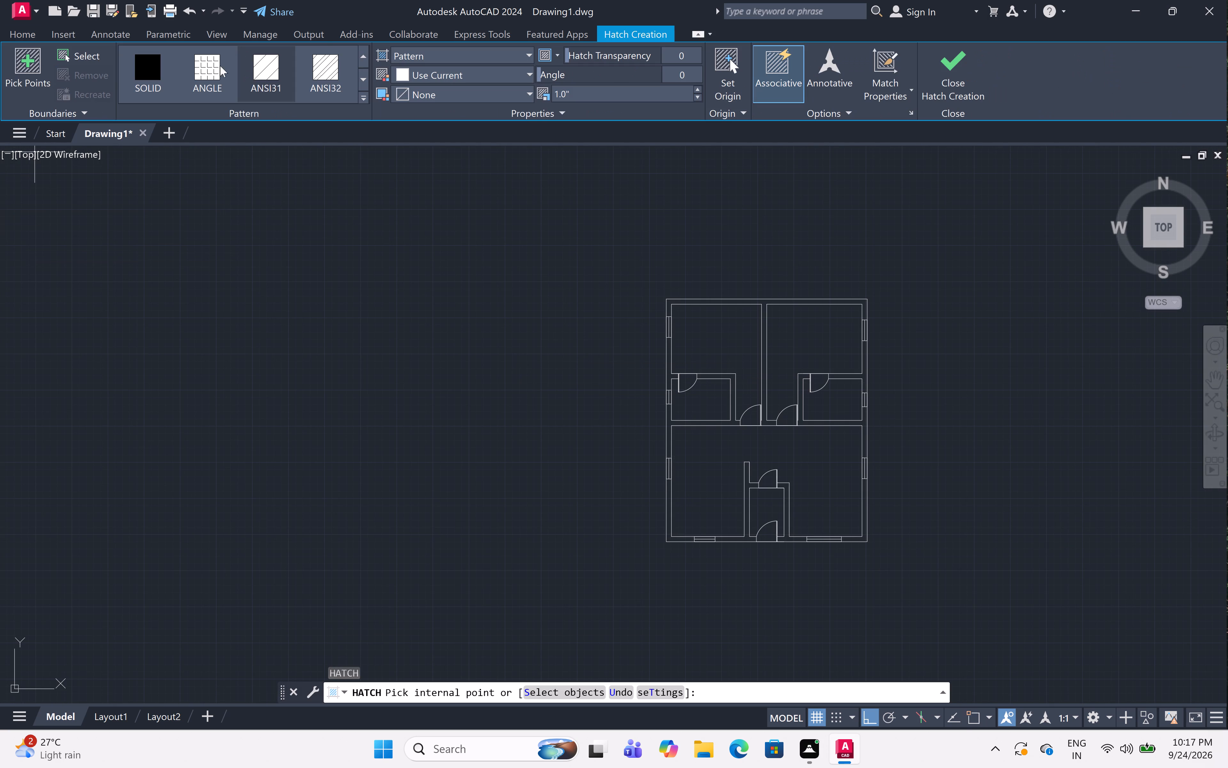
{"action": "left_click", "coordinate": [511, 56]}
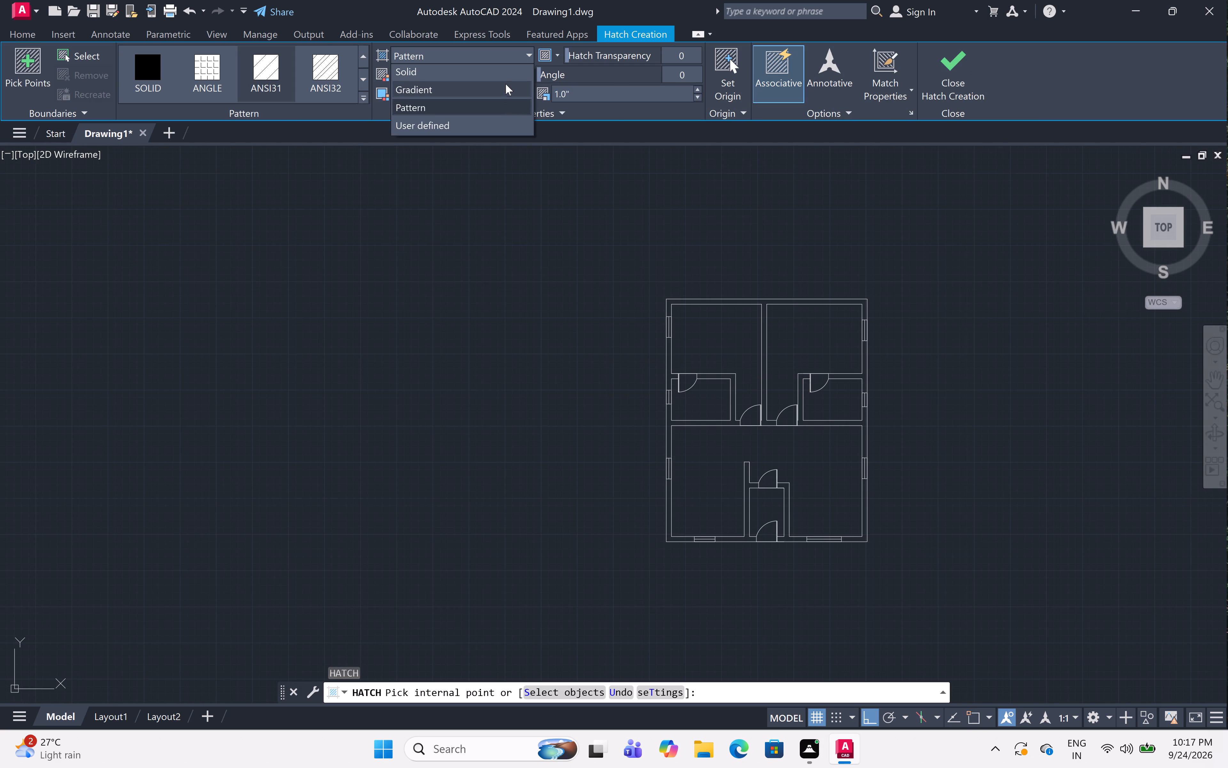
{"action": "left_click", "coordinate": [504, 75]}
{"action": "left_click", "coordinate": [504, 75]}
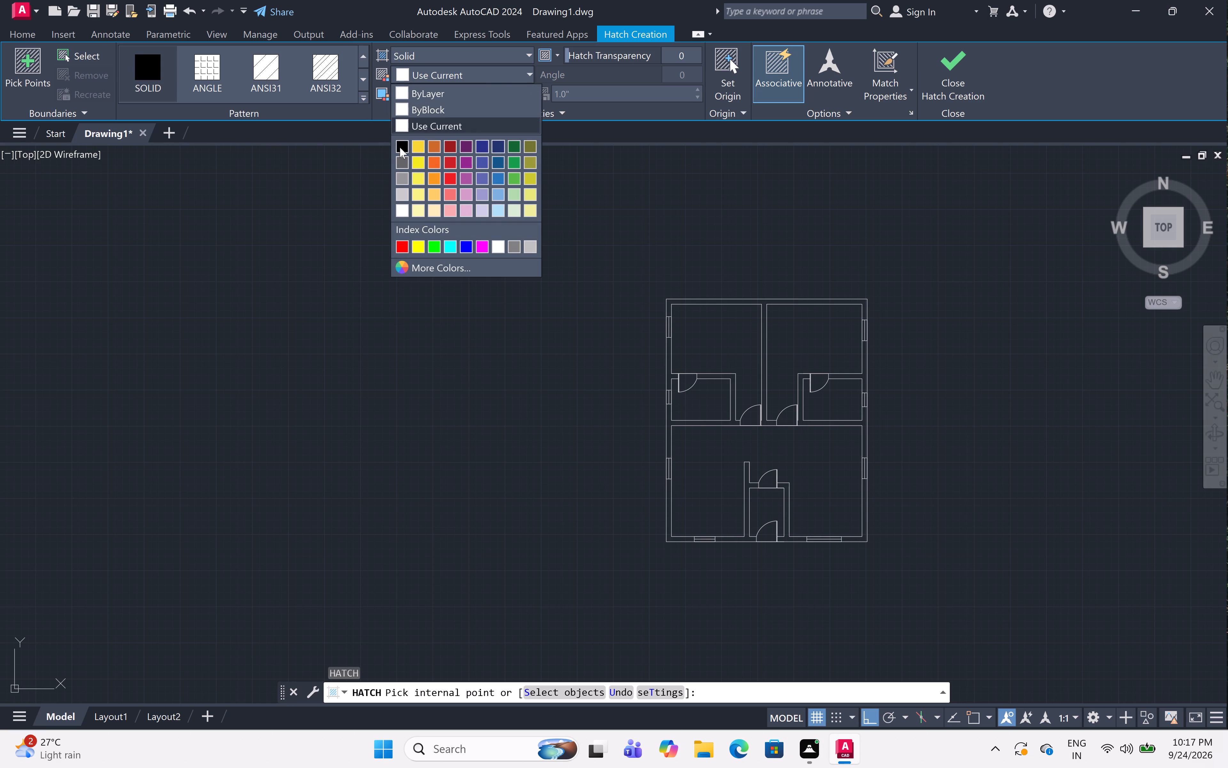
{"action": "left_click", "coordinate": [400, 143]}
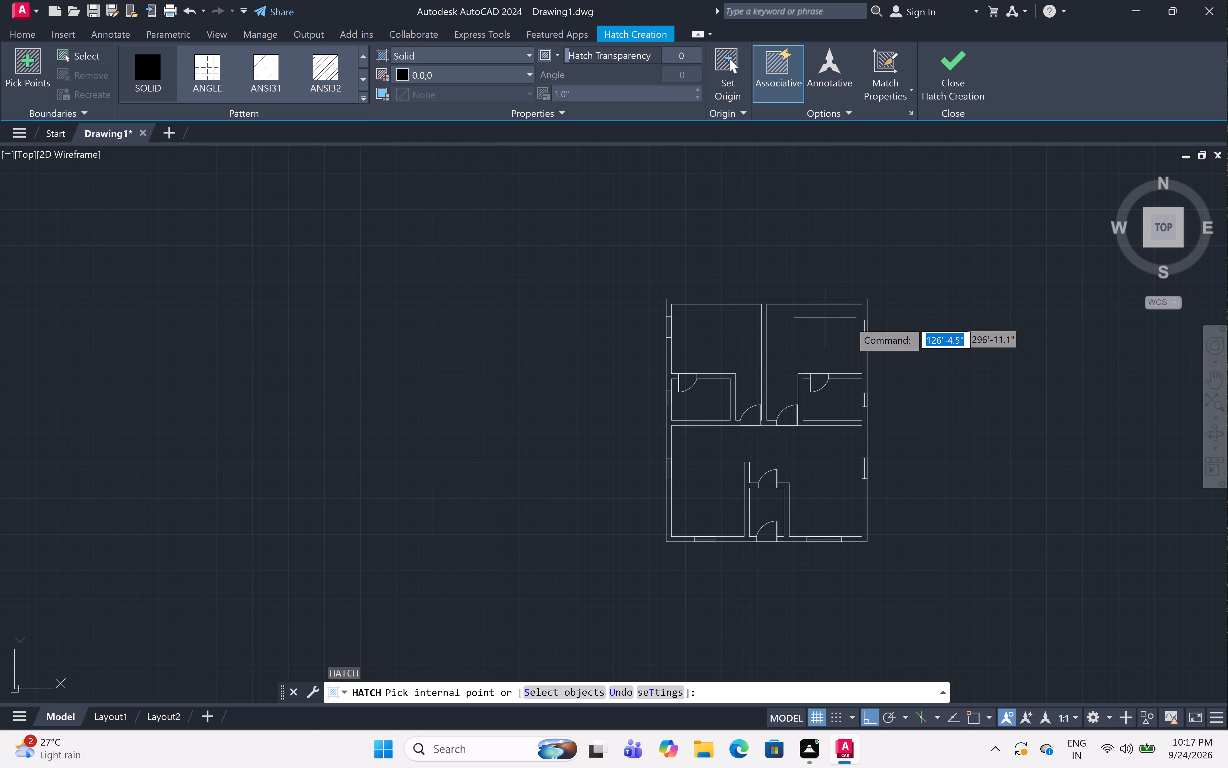
{"action": "middle_click_drag", "start_coordinate": [901, 330], "coordinate": [830, 268]}
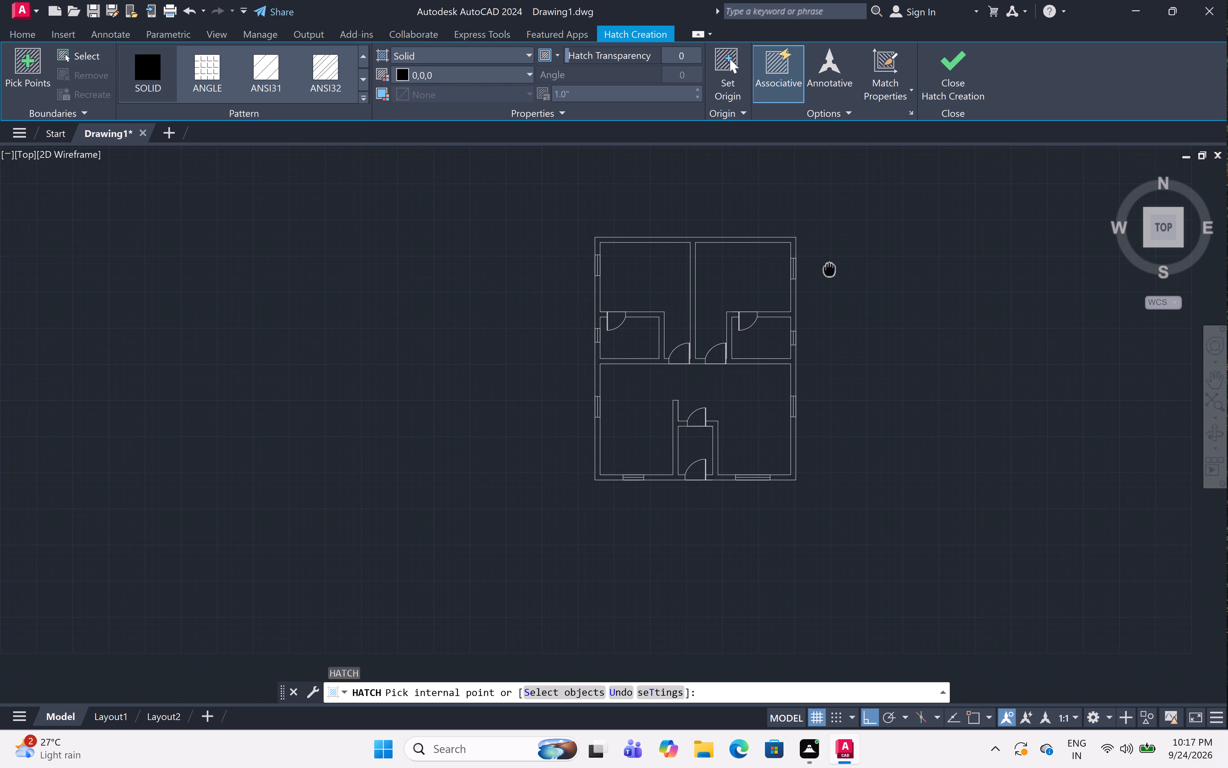
{"action": "scroll", "coordinate": [690, 236], "scroll_direction": "up", "scroll_amount": 2}
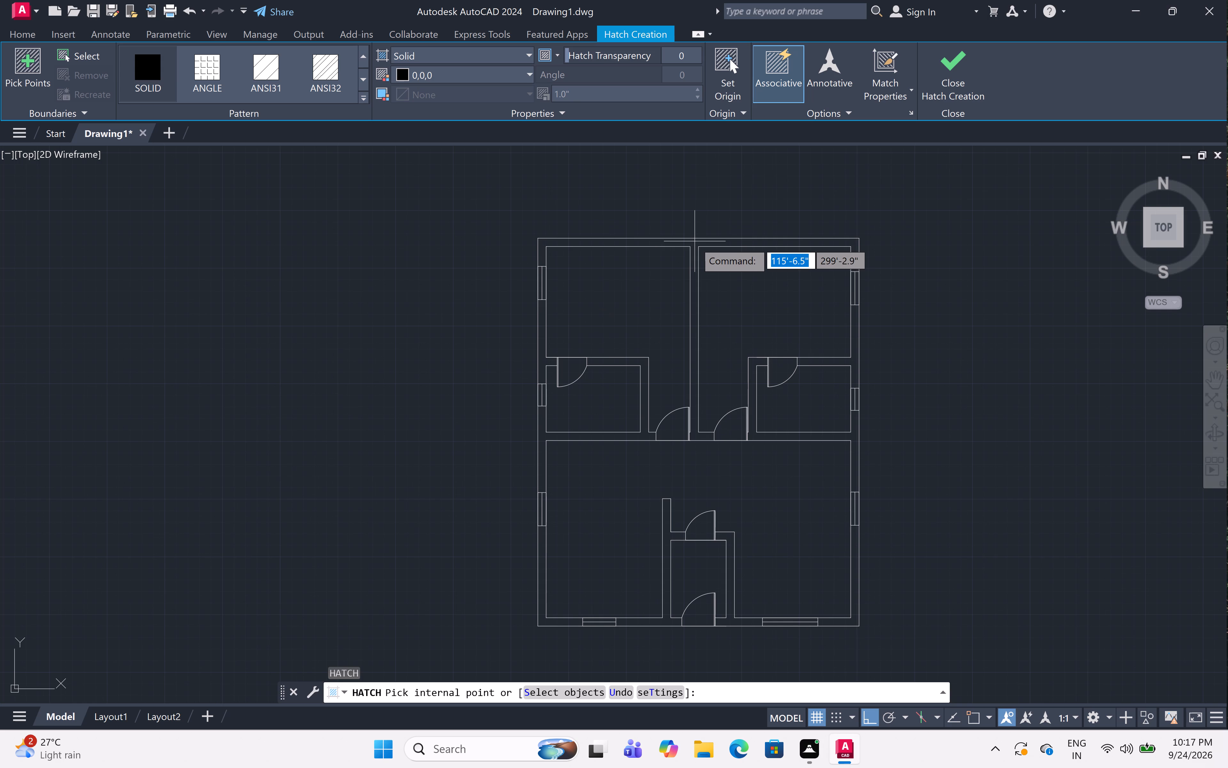
{"action": "left_click", "coordinate": [695, 242]}
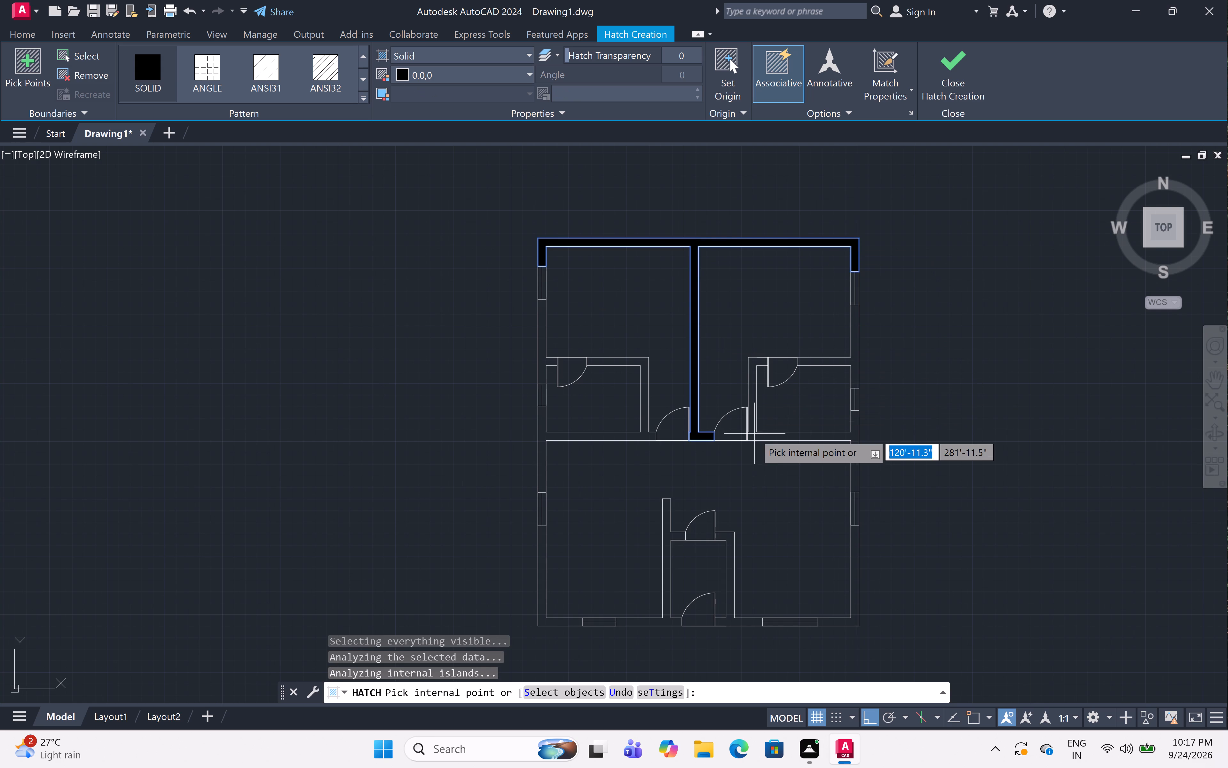
{"action": "double_click", "coordinate": [773, 435]}
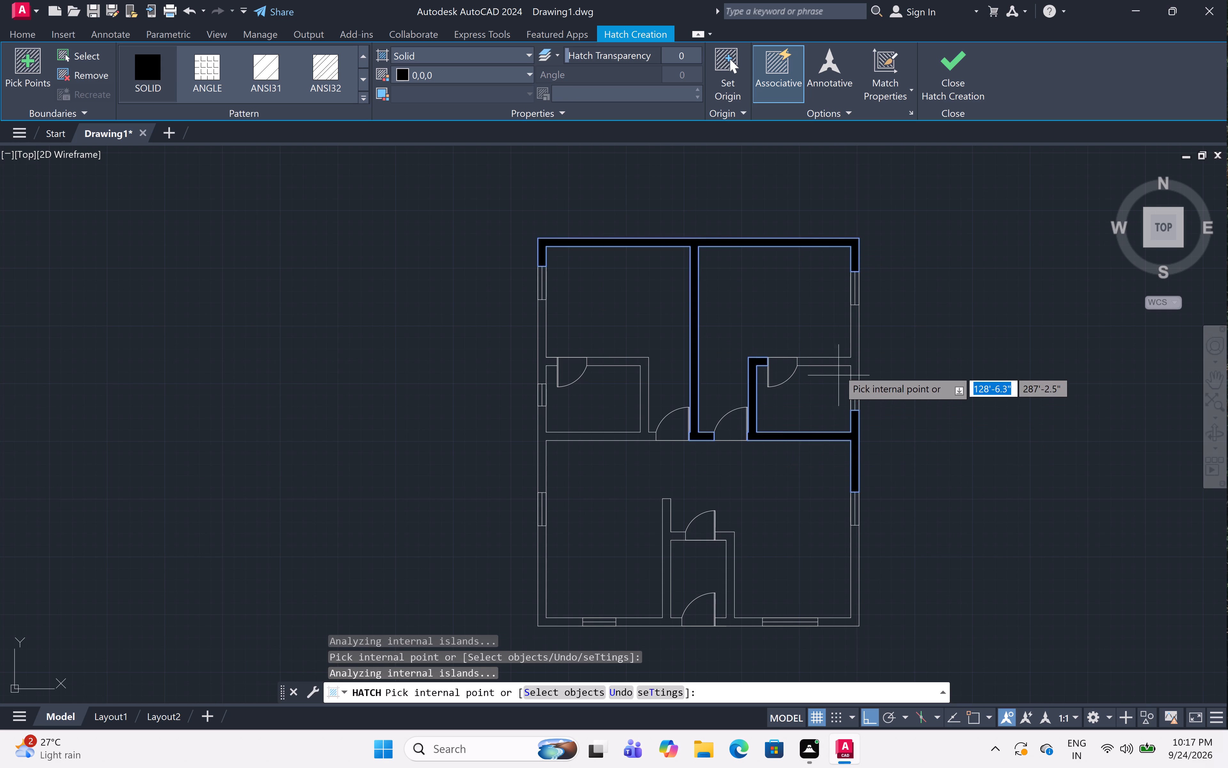
{"action": "left_click", "coordinate": [852, 362]}
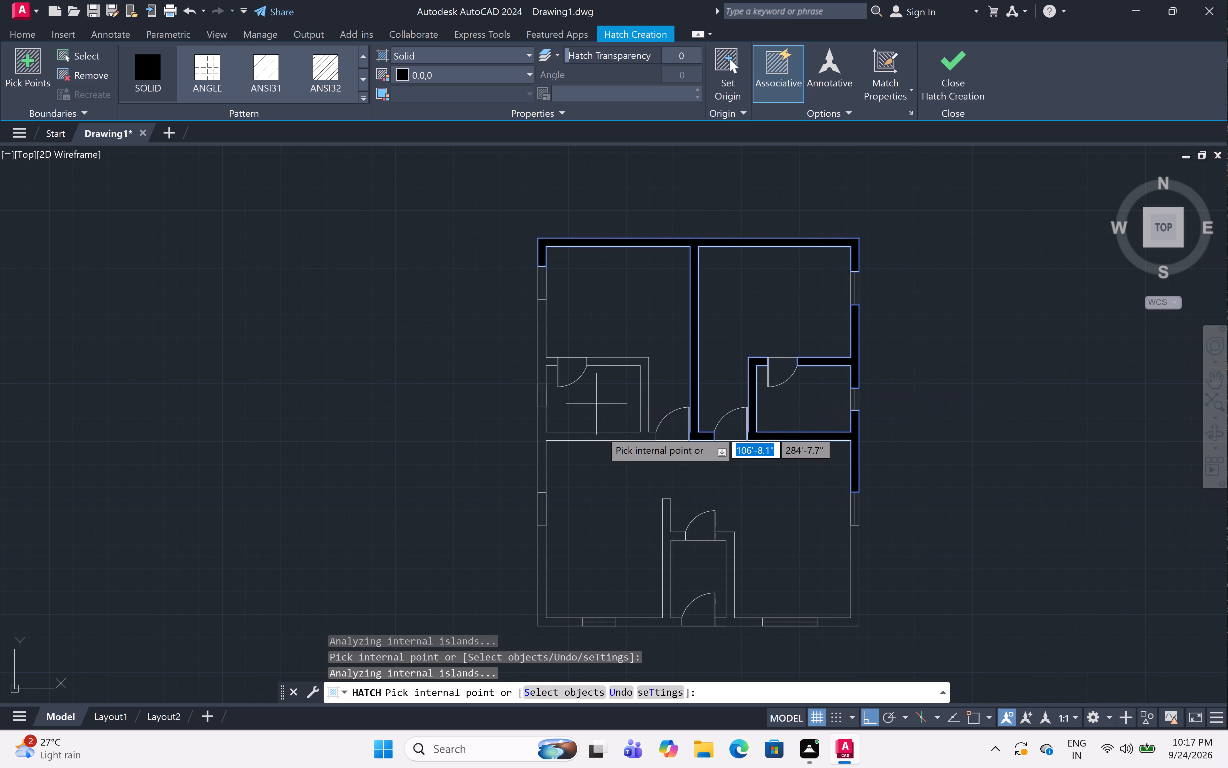
{"action": "left_click", "coordinate": [602, 436]}
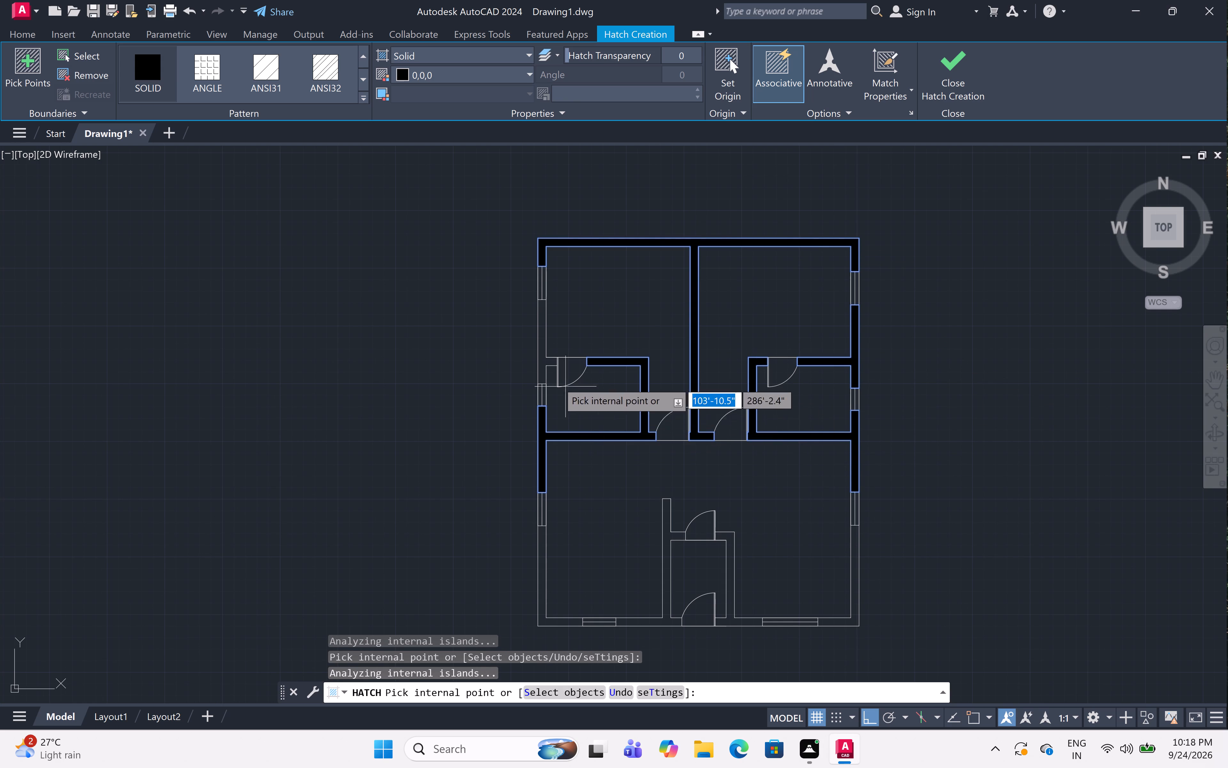
{"action": "left_click", "coordinate": [542, 360]}
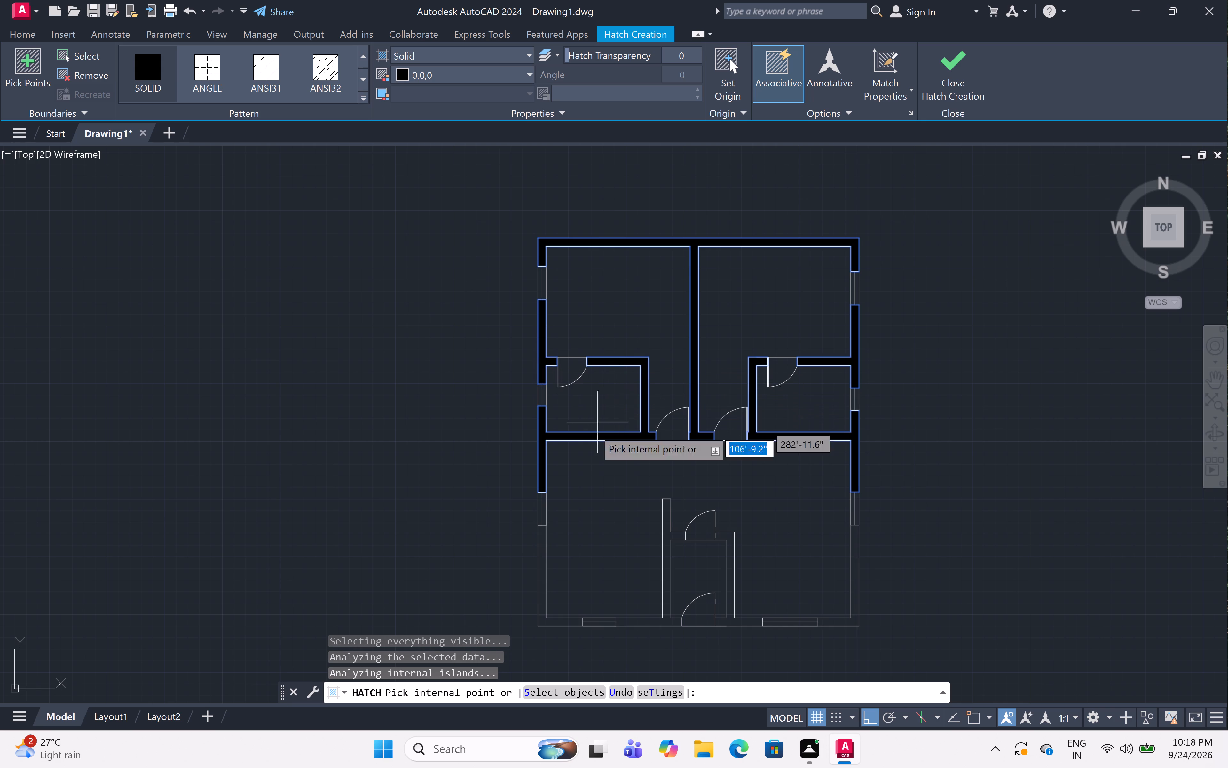
Fill the remaining lower outer walls and the entrance room's walls with the same solid black hatch.
{"action": "left_click", "coordinate": [541, 619]}
{"action": "left_click", "coordinate": [654, 624]}
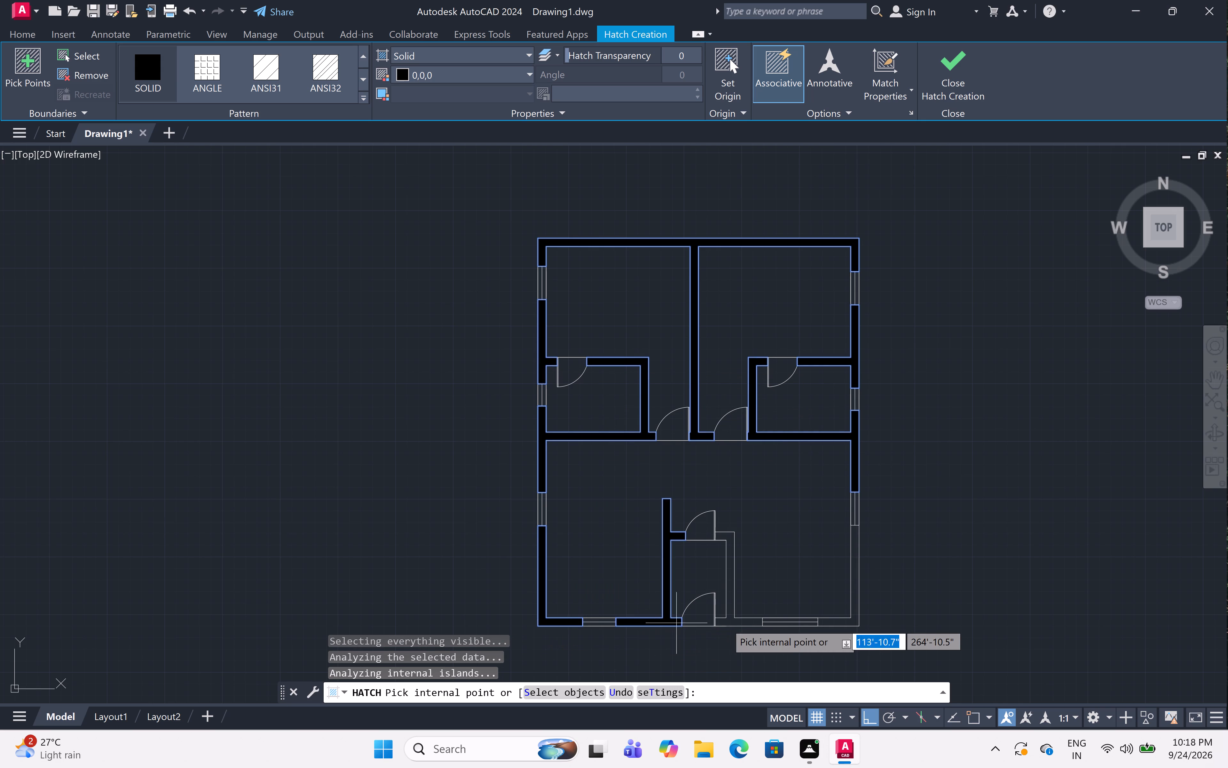
{"action": "left_click", "coordinate": [732, 622]}
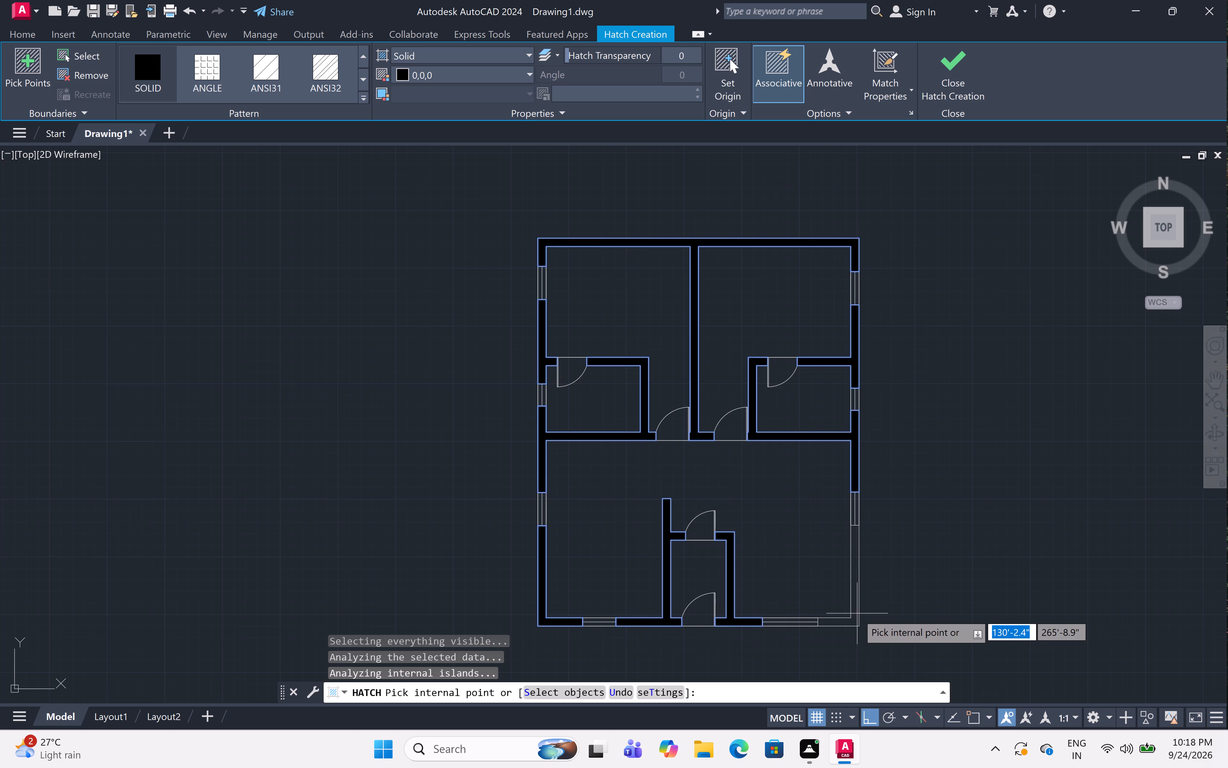
{"action": "left_click", "coordinate": [852, 620]}
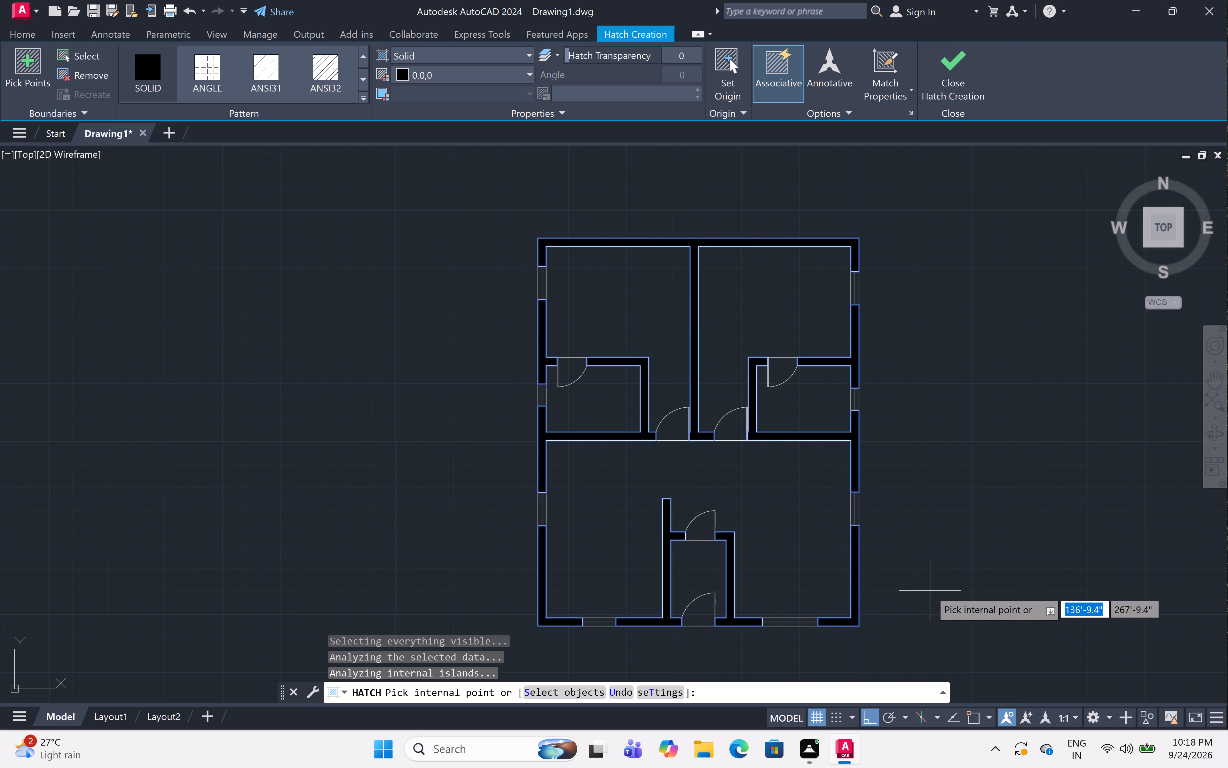
{"action": "key", "text": "Escape"}
Change layer 0's colour to index colour 250 in the layer properties.
{"action": "middle_click_drag", "start_coordinate": [883, 519], "coordinate": [849, 488]}
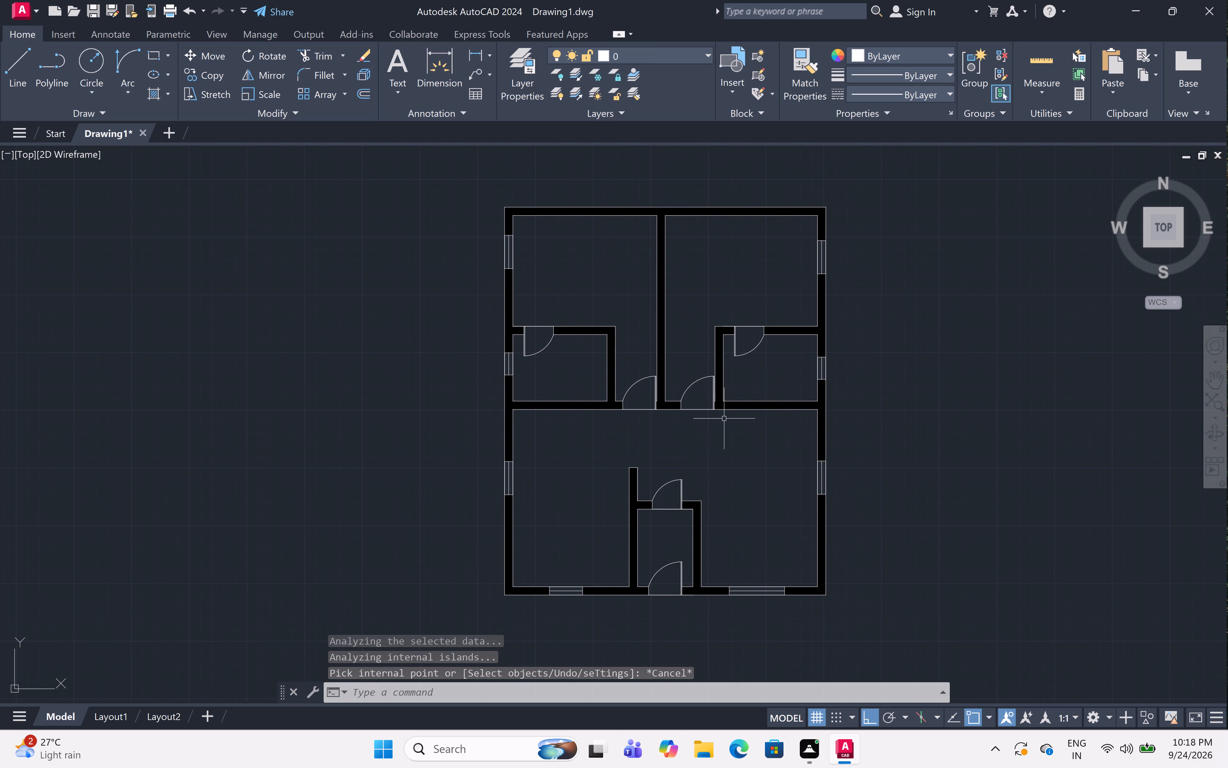
{"action": "left_click", "coordinate": [684, 52]}
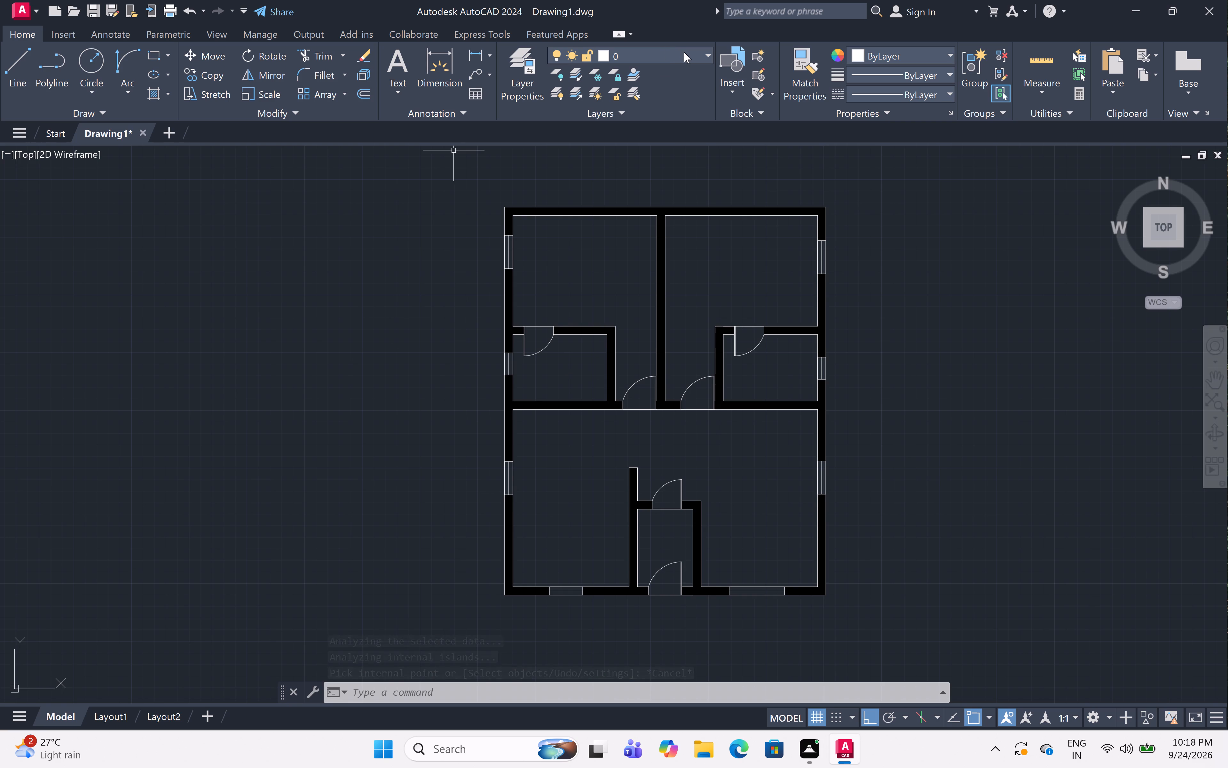
{"action": "left_click", "coordinate": [519, 78]}
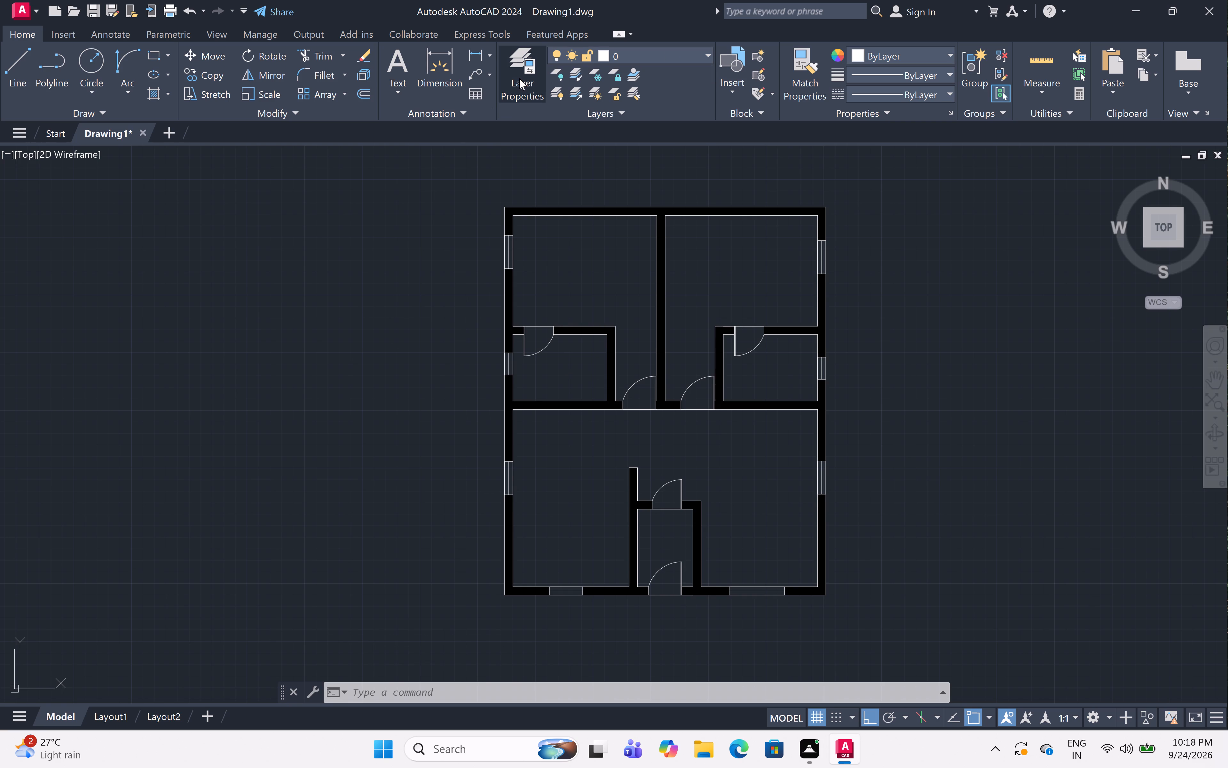
{"action": "double_click", "coordinate": [519, 78]}
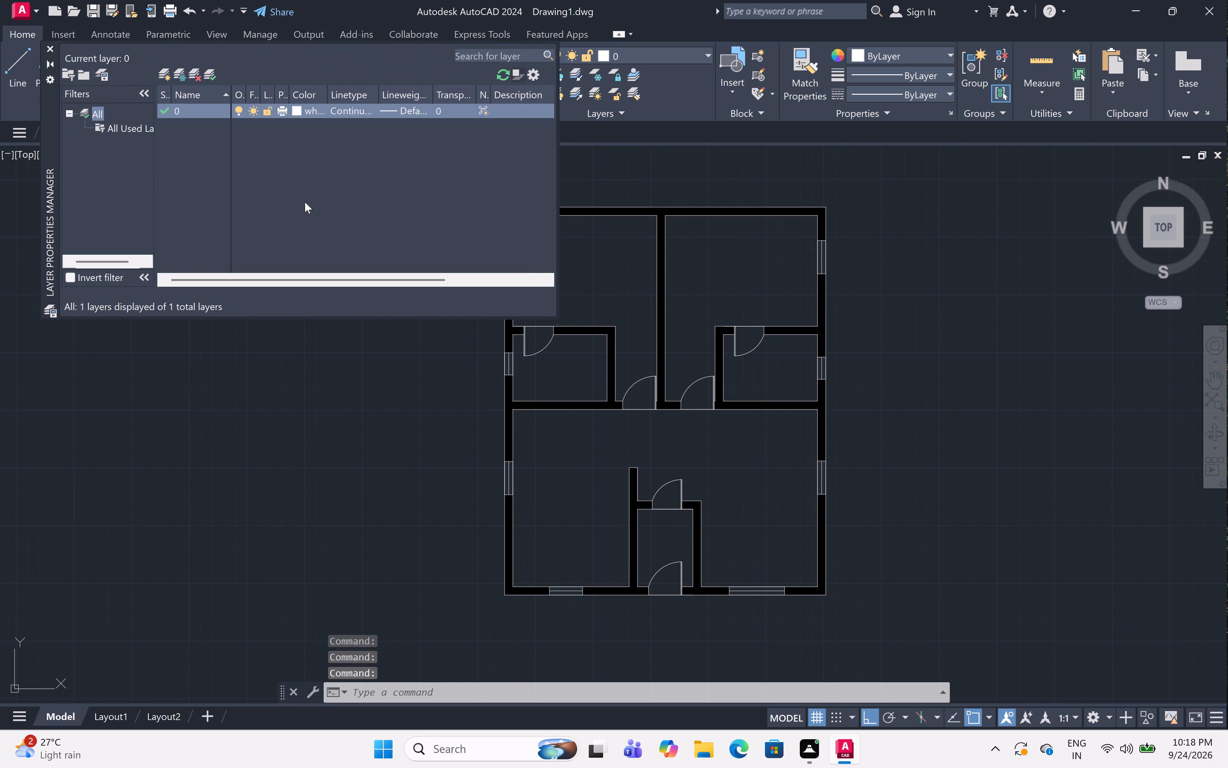
{"action": "left_click", "coordinate": [297, 106]}
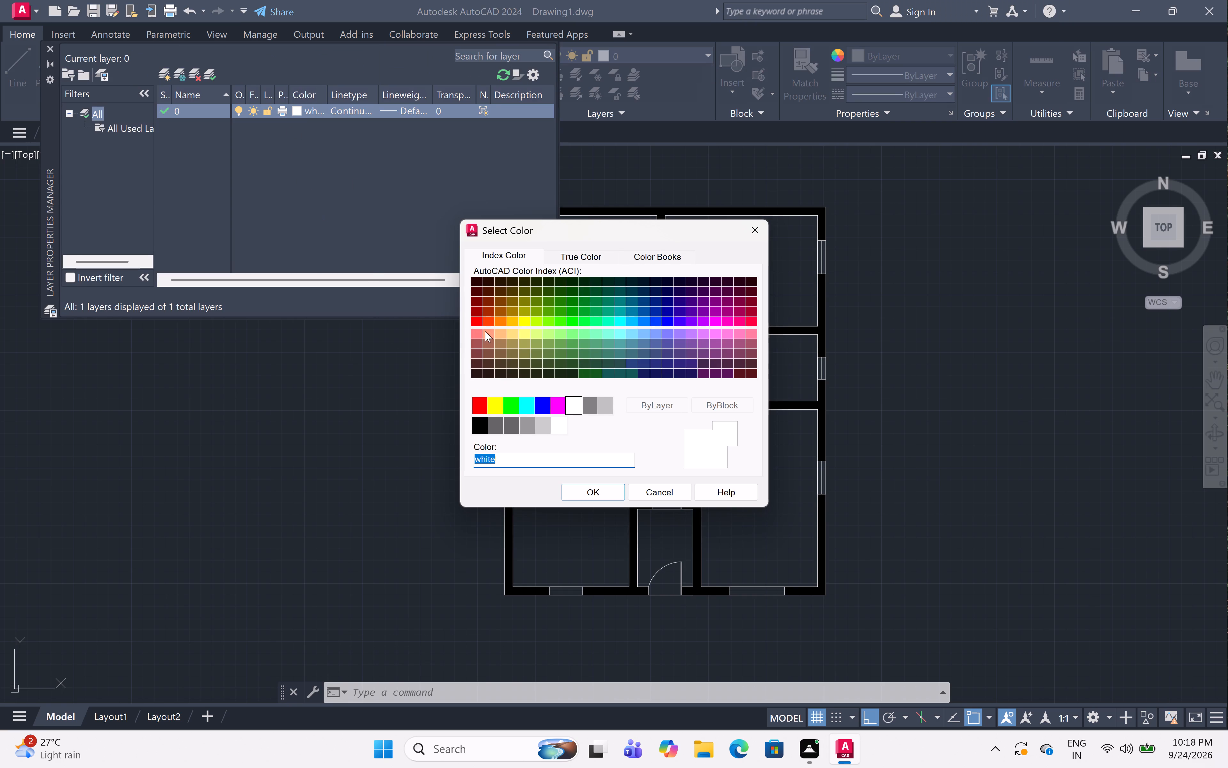
{"action": "left_click", "coordinate": [476, 426]}
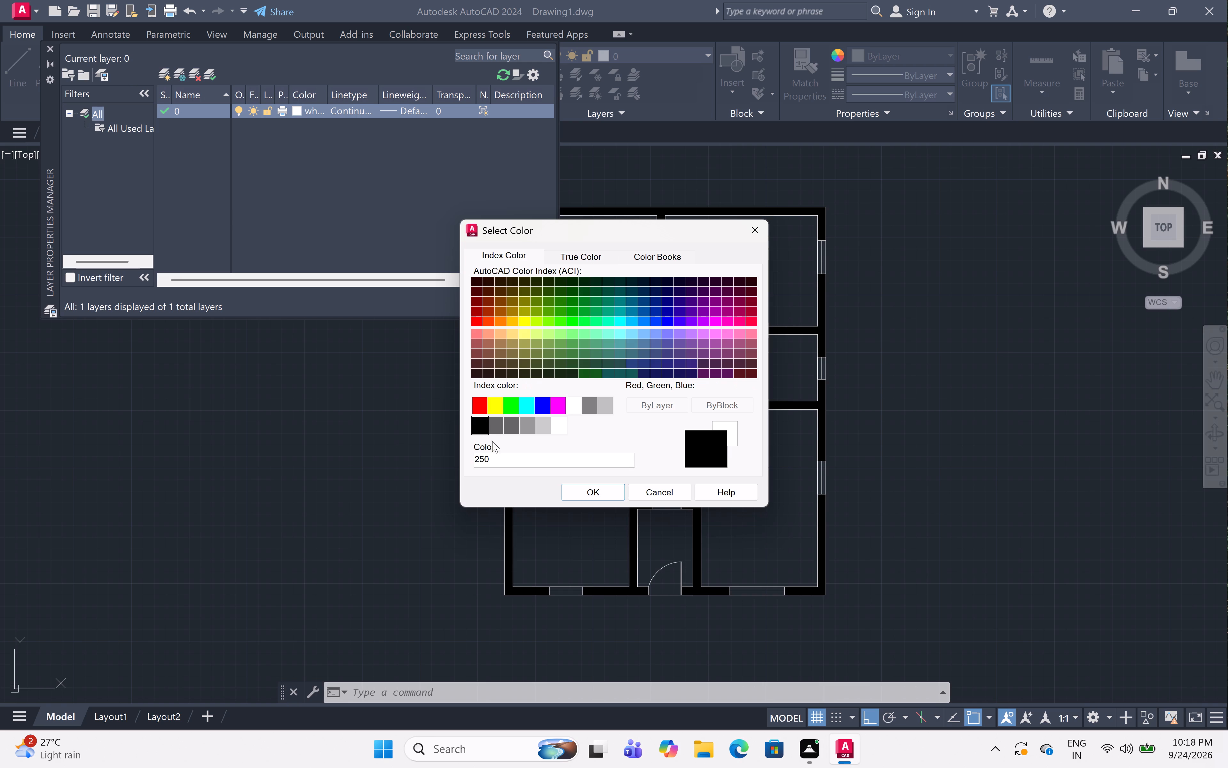
{"action": "double_click", "coordinate": [596, 496]}
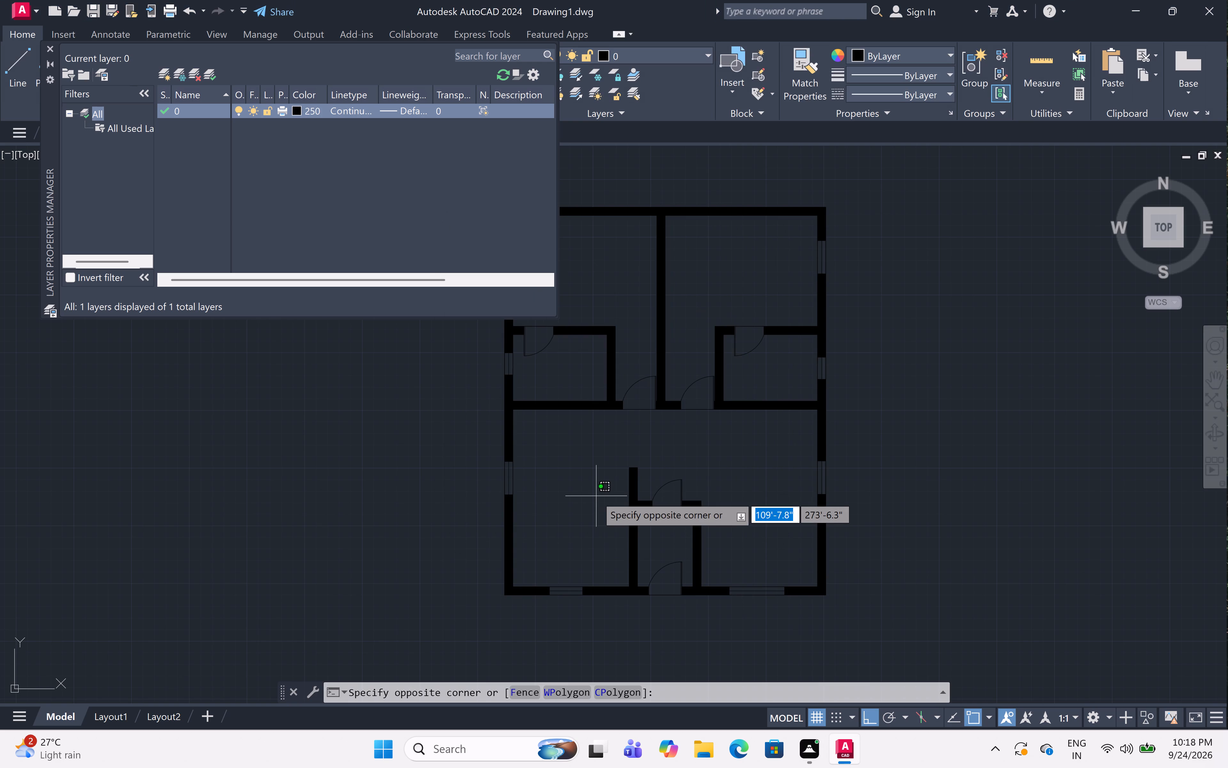
{"action": "left_click", "coordinate": [584, 477]}
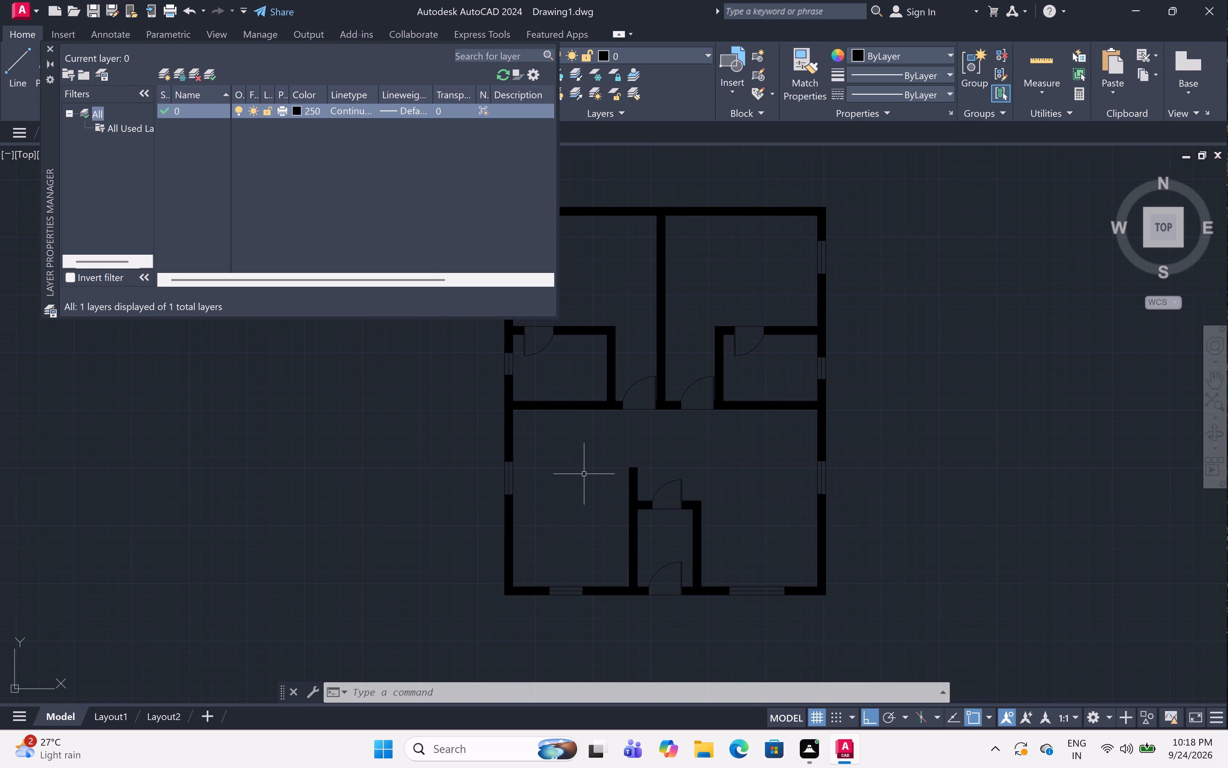
Close the layer properties manager.
{"action": "left_click", "coordinate": [50, 47]}
Look over the hatched floor plan, checking the upper rooms up close and the overall layout.
{"action": "middle_click_drag", "start_coordinate": [988, 273], "coordinate": [985, 276]}
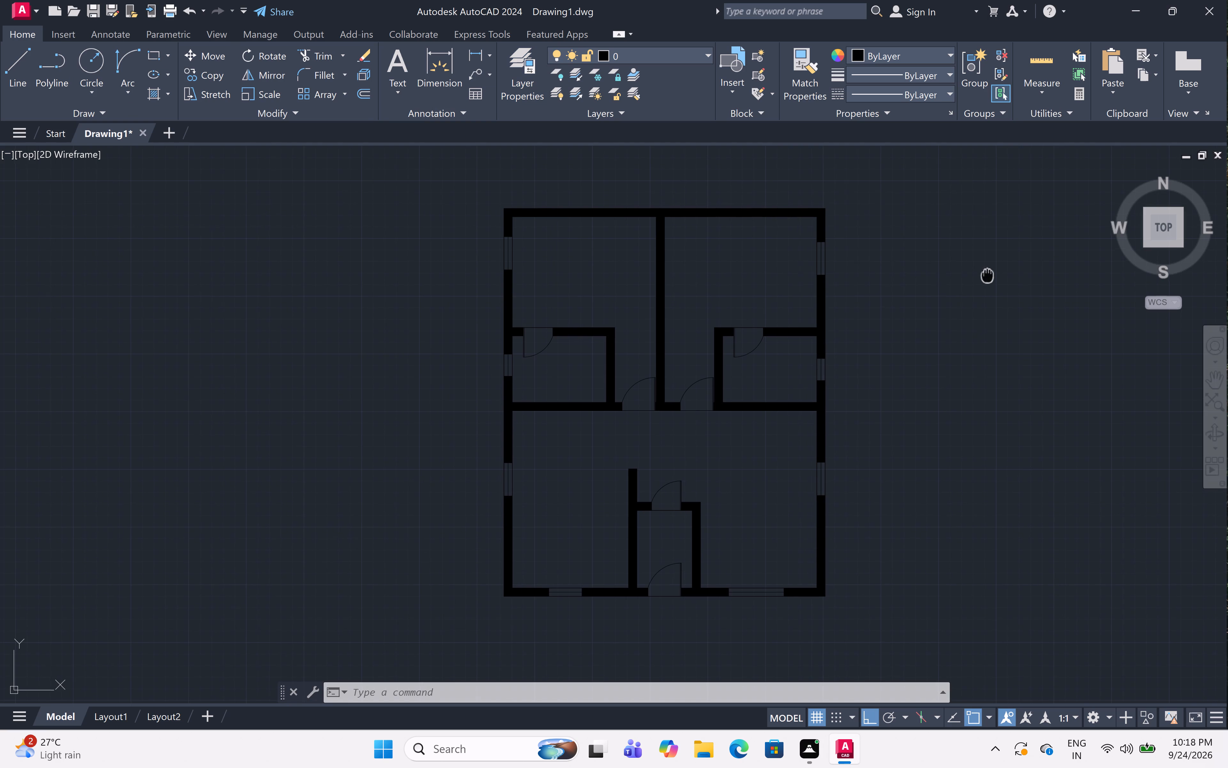
{"action": "middle_click_drag", "start_coordinate": [985, 276], "coordinate": [883, 281]}
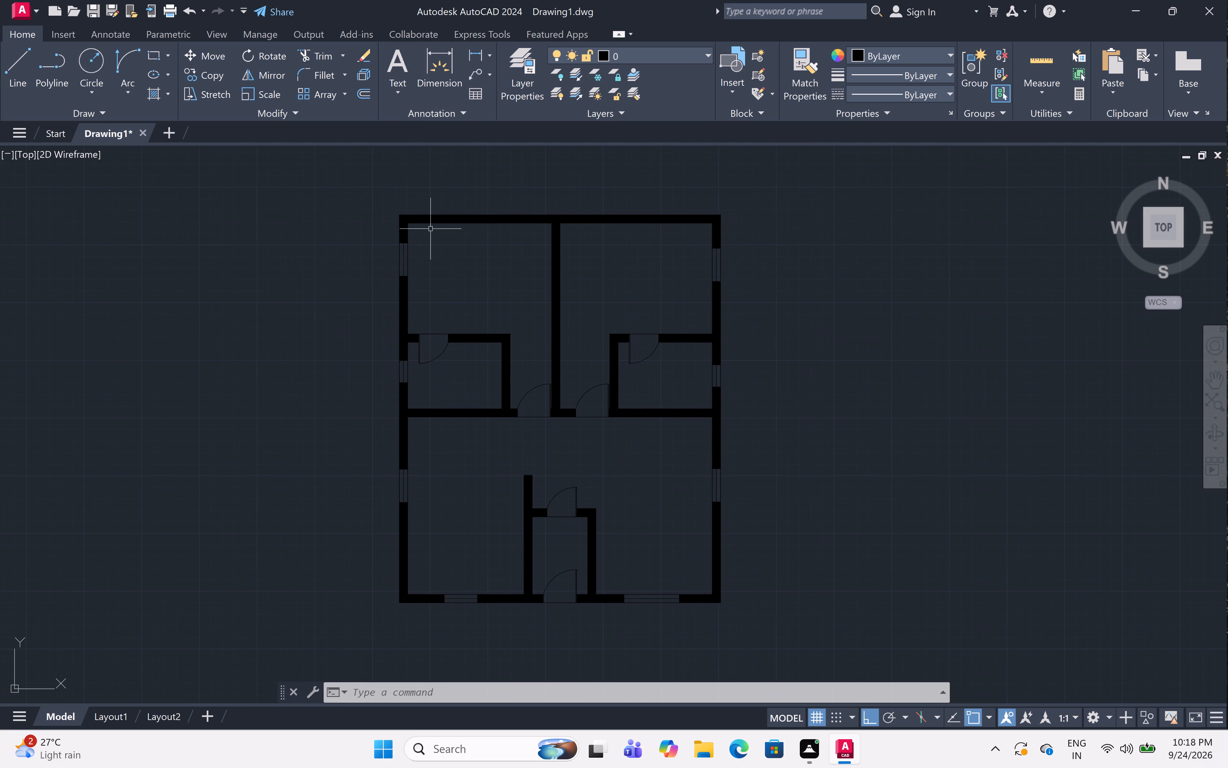
{"action": "scroll", "coordinate": [470, 245], "scroll_direction": "up", "scroll_amount": 3}
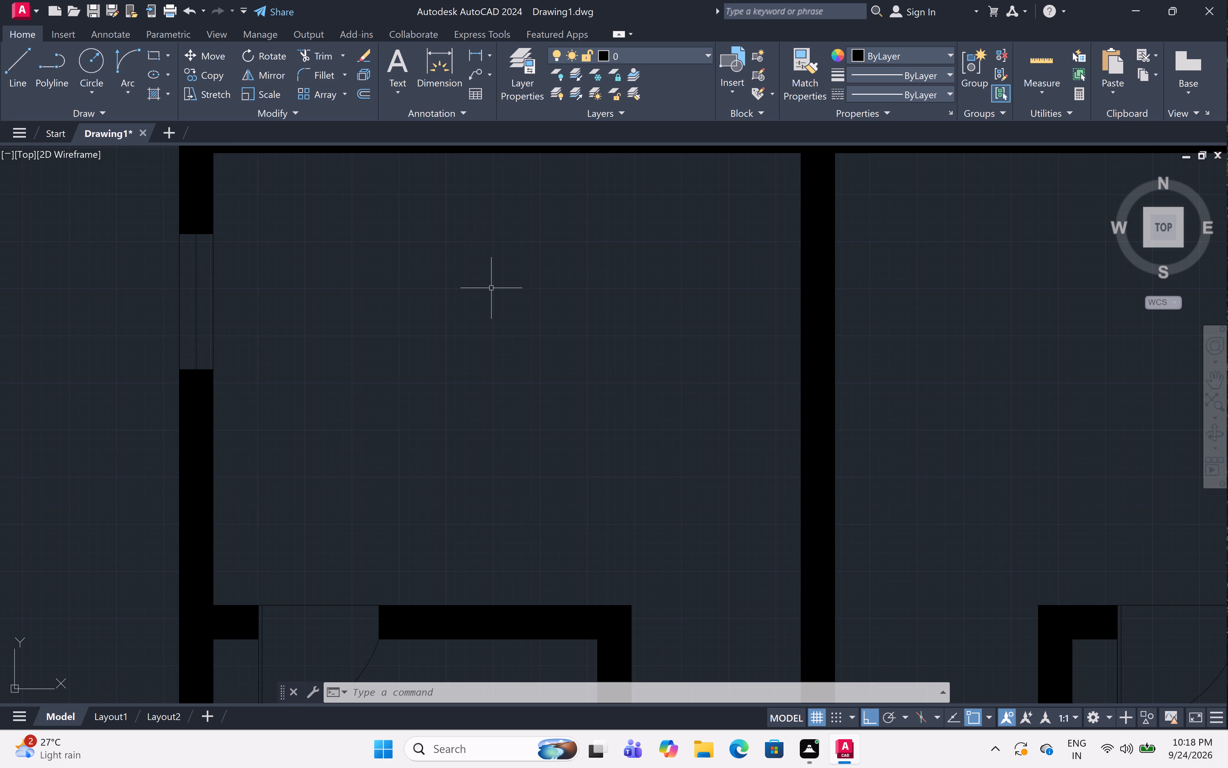
{"action": "scroll", "coordinate": [468, 276], "scroll_direction": "down", "scroll_amount": 2}
{"action": "middle_click_drag", "start_coordinate": [471, 276], "coordinate": [412, 339]}
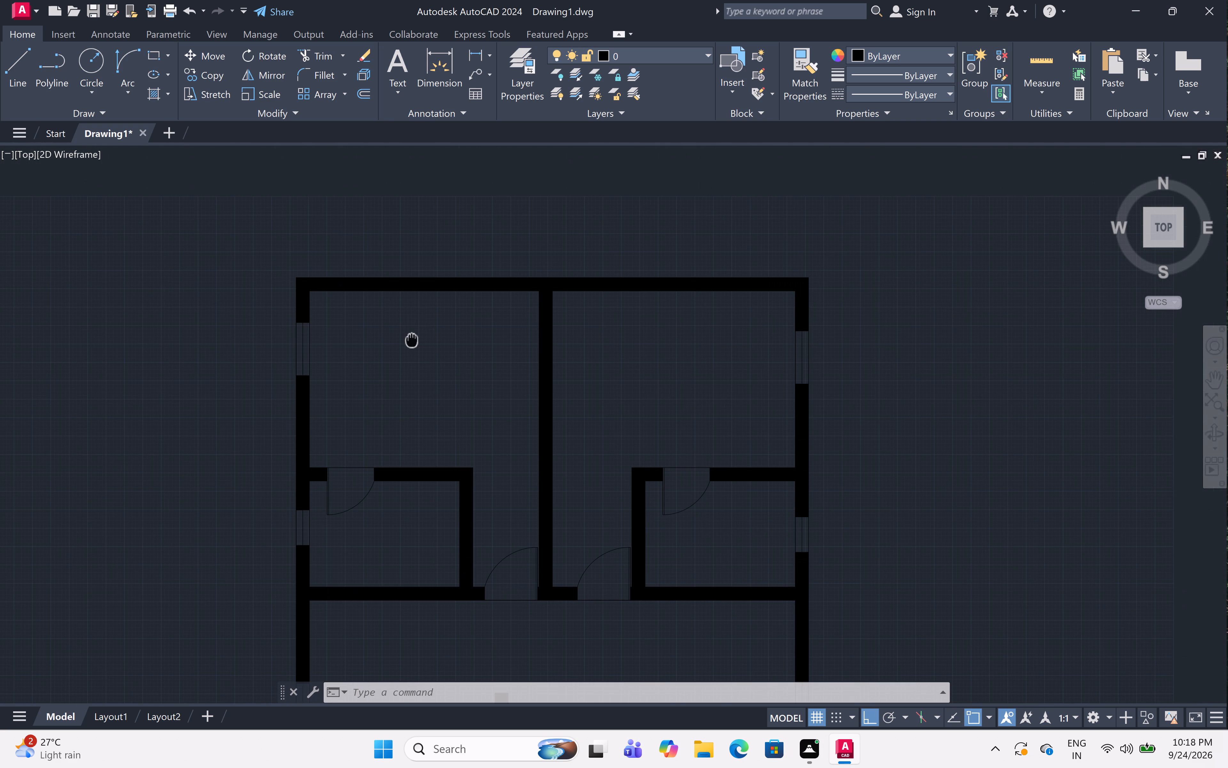
{"action": "scroll", "coordinate": [416, 293], "scroll_direction": "down", "scroll_amount": 1}
{"action": "middle_click_drag", "start_coordinate": [436, 352], "coordinate": [441, 318]}
{"action": "middle_click_drag", "start_coordinate": [445, 313], "coordinate": [448, 306]}
{"action": "middle_click_drag", "start_coordinate": [450, 303], "coordinate": [456, 293]}
{"action": "middle_click_drag", "start_coordinate": [462, 284], "coordinate": [471, 272]}
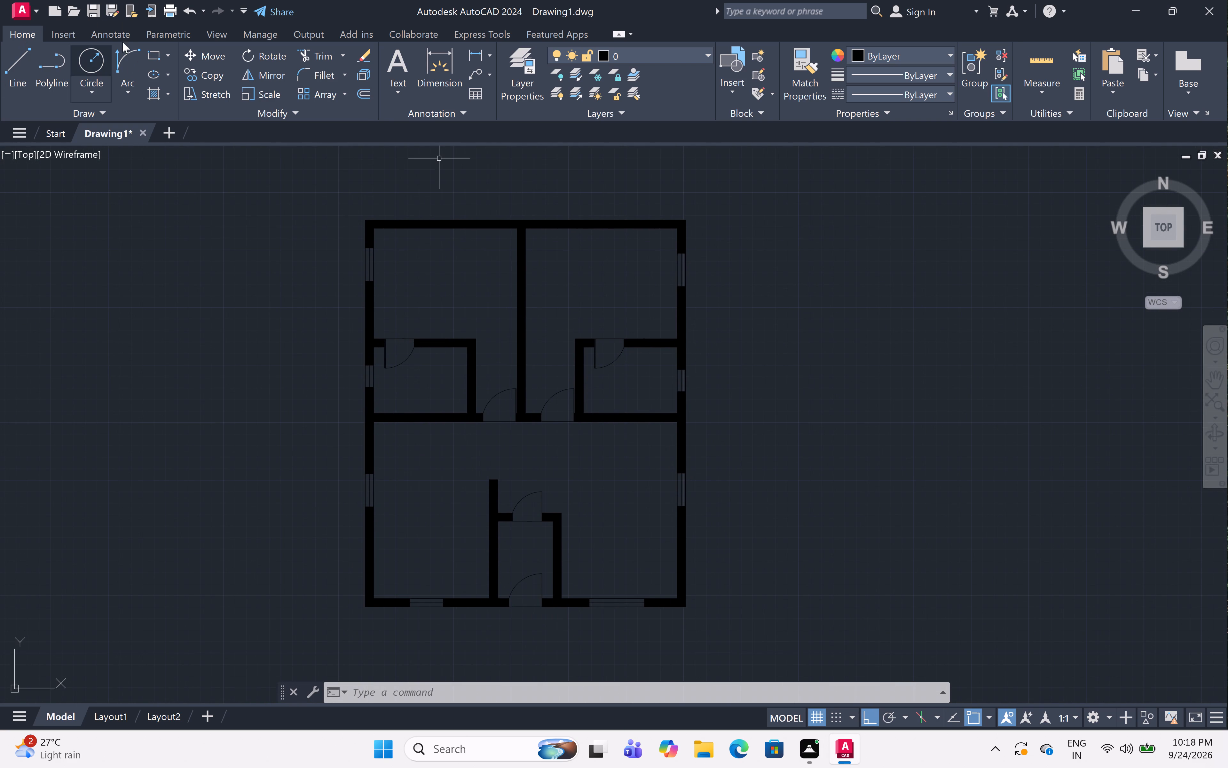
Open the recent drawing 13-9-26 floor plan (3).dwg.
{"action": "left_click", "coordinate": [19, 35]}
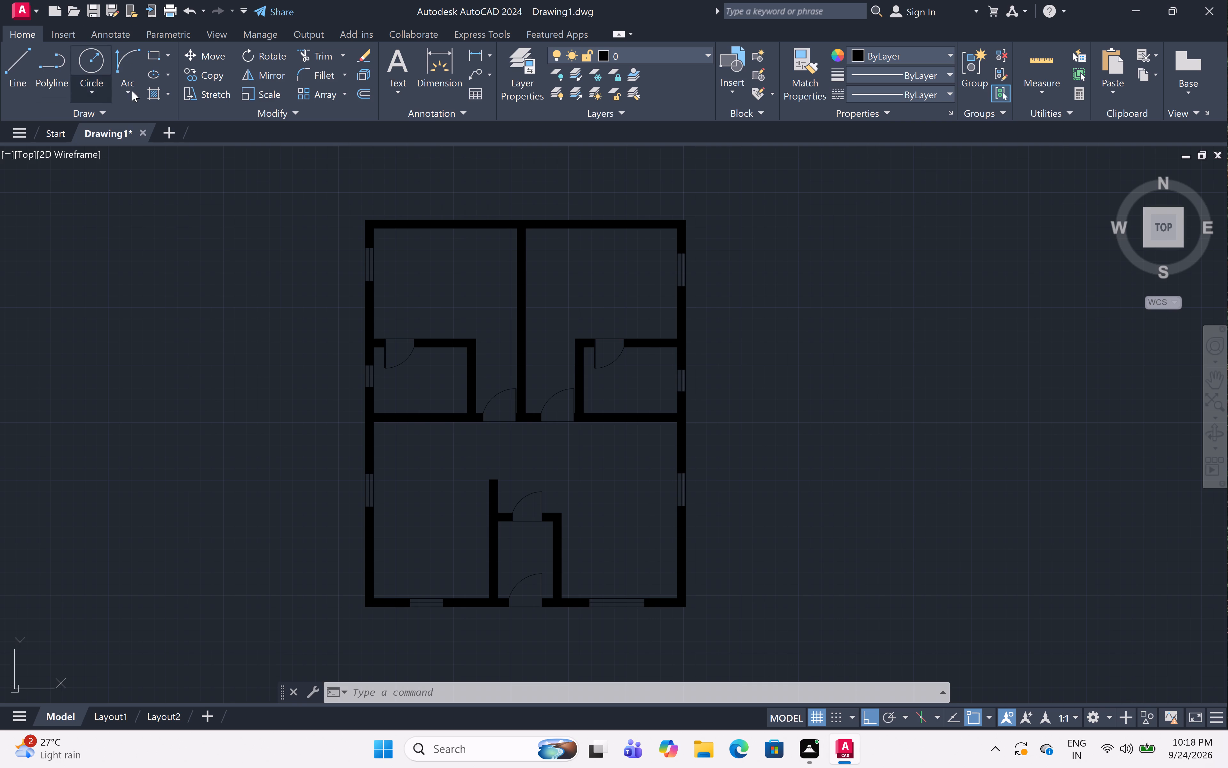
{"action": "left_click", "coordinate": [17, 10]}
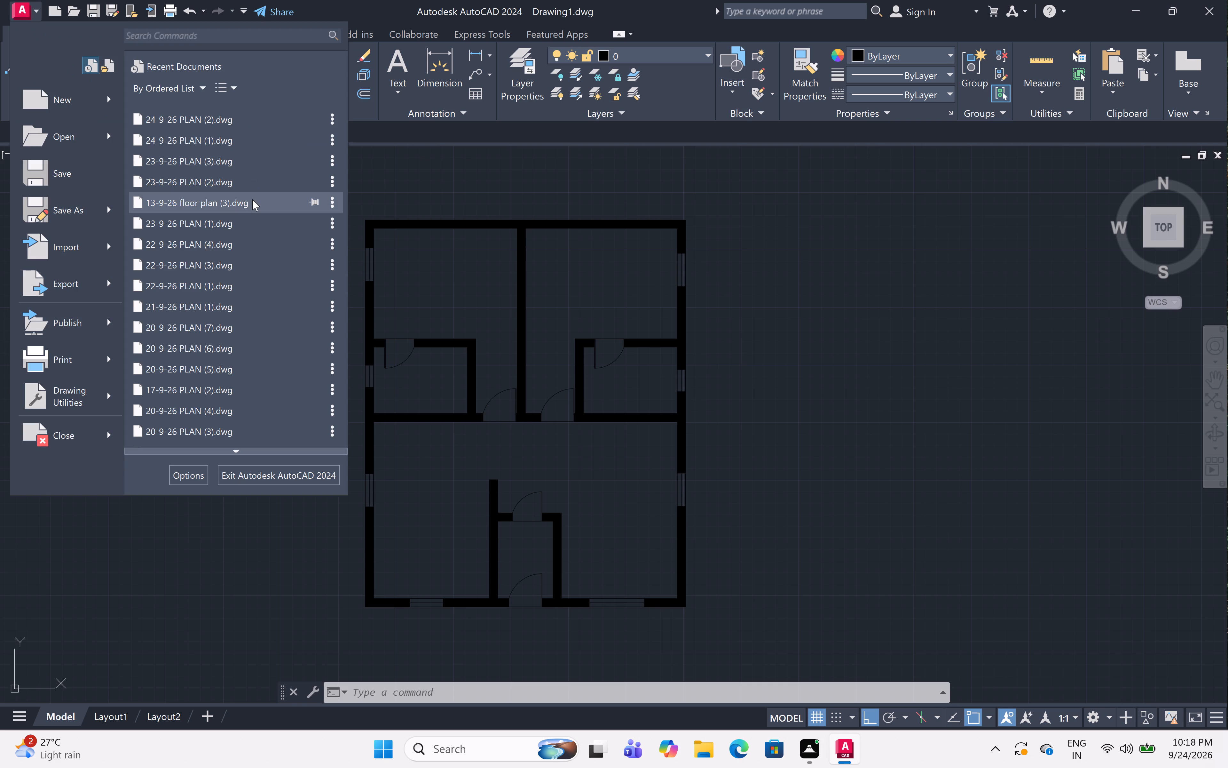
{"action": "left_click", "coordinate": [252, 199]}
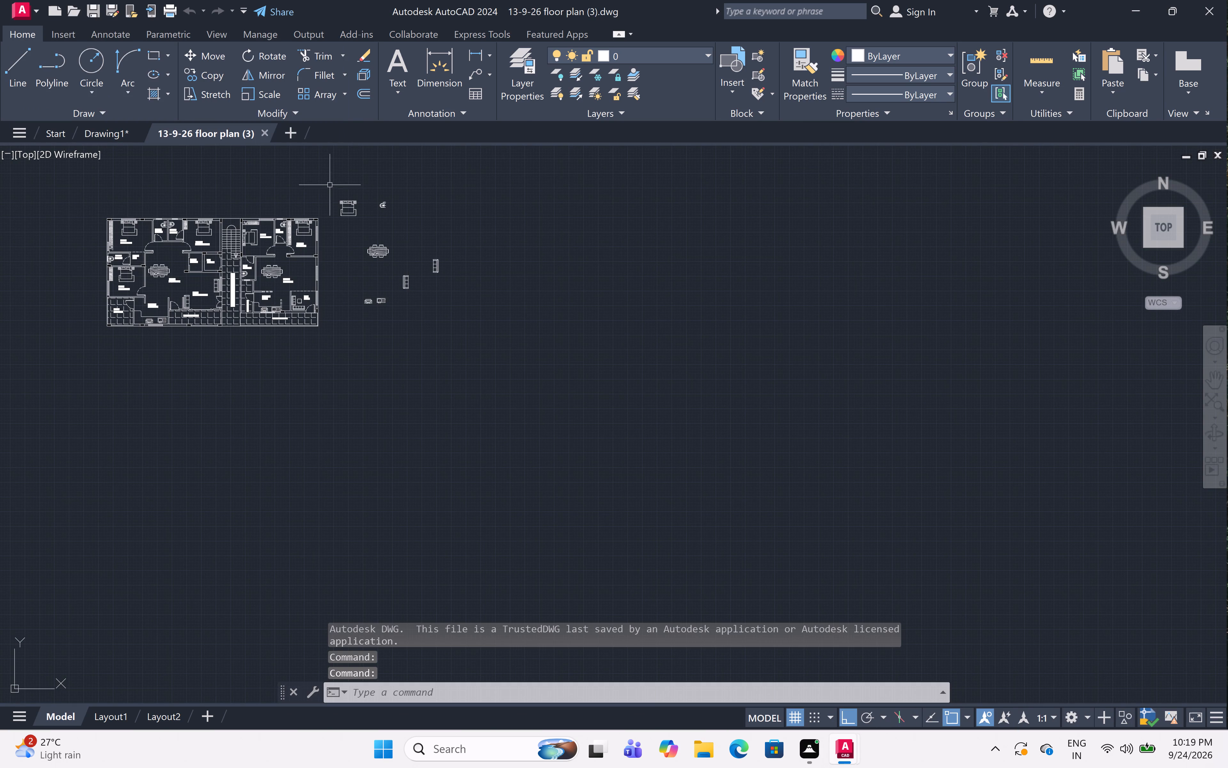
Copy the loose furniture and fixture symbols beside that plan and paste them into Drawing1, in the empty space right of the house plan.
{"action": "left_click", "coordinate": [328, 184]}
{"action": "left_click", "coordinate": [470, 367]}
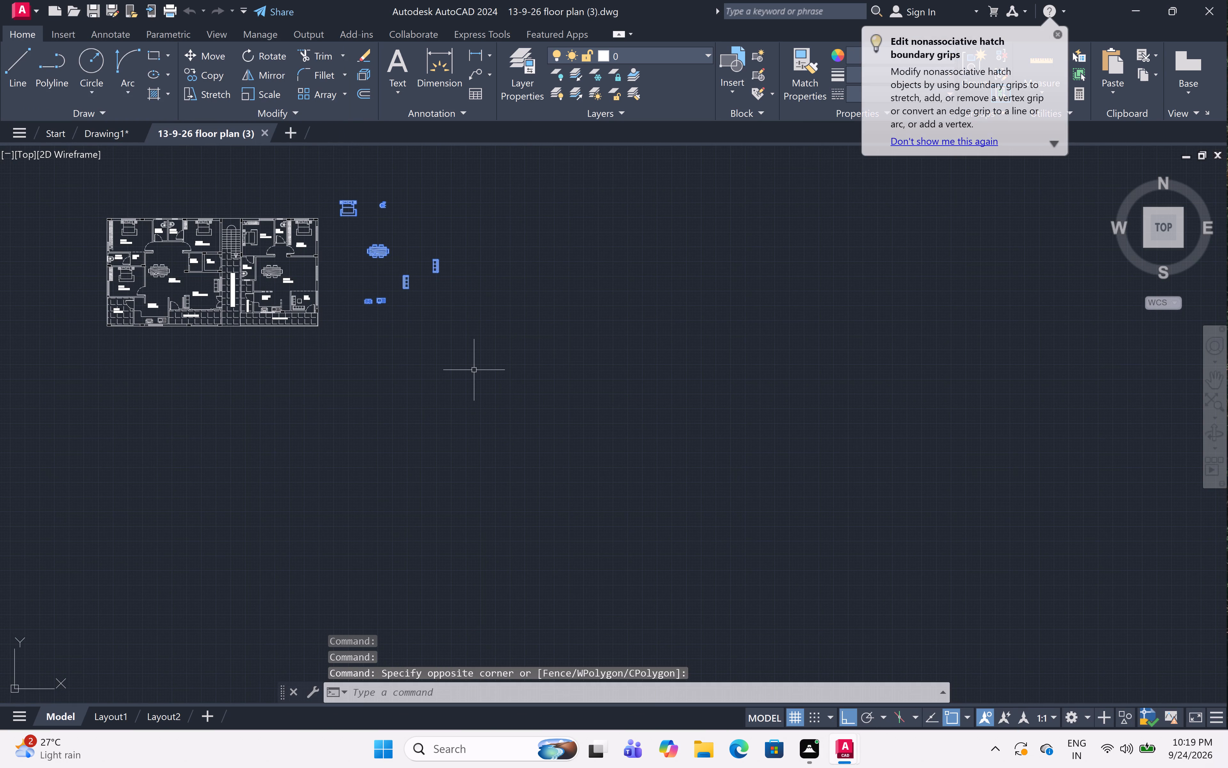
{"action": "key", "text": "ctrl+c"}
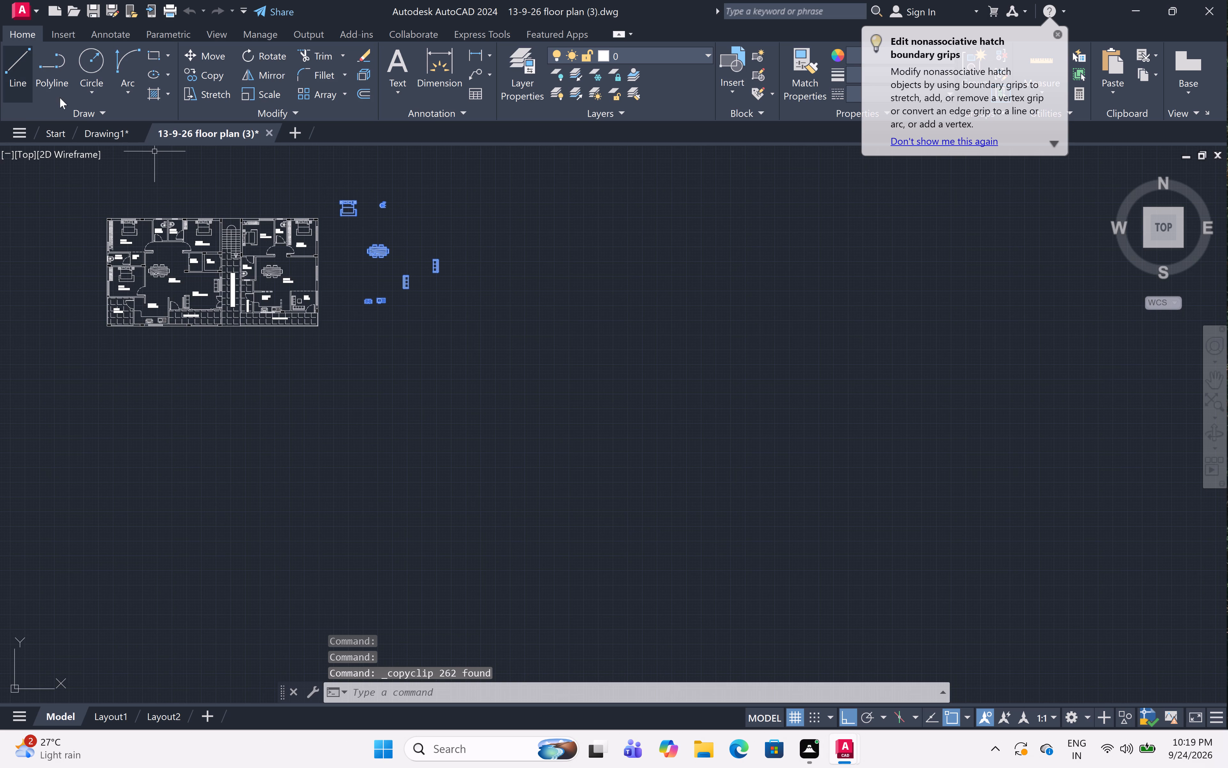
{"action": "left_click", "coordinate": [105, 135]}
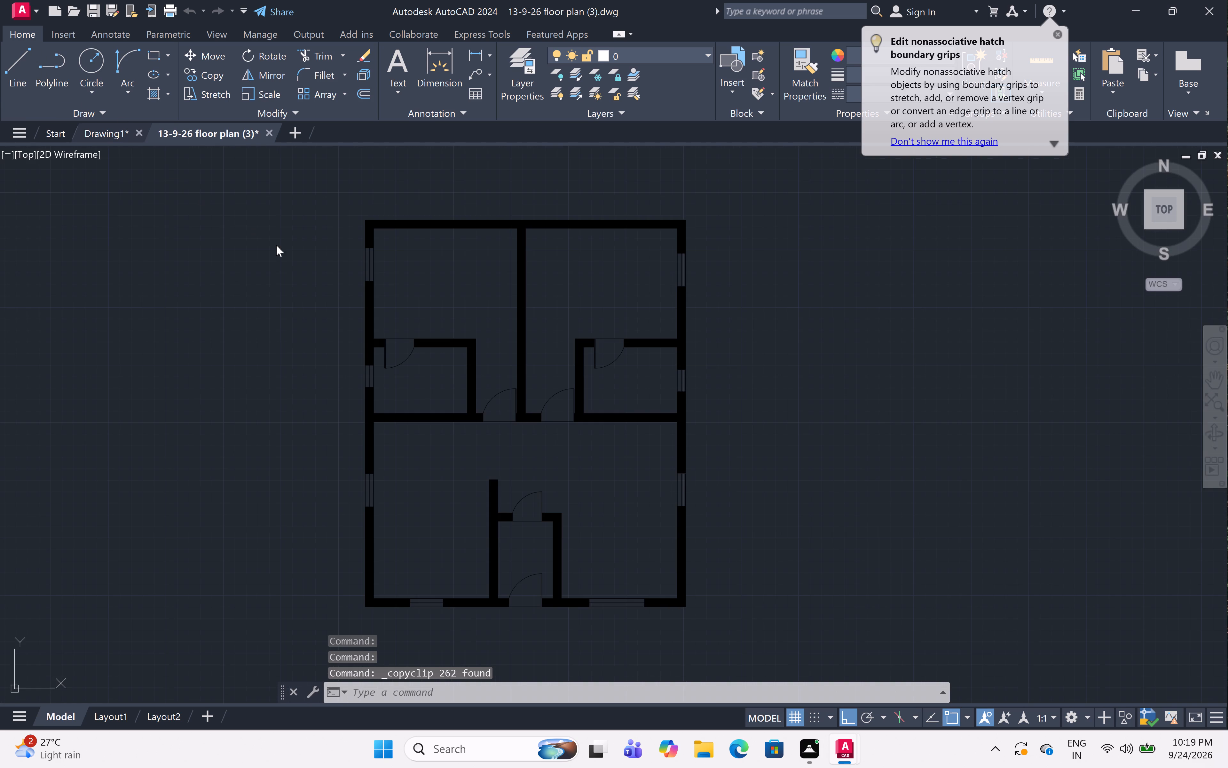
{"action": "key", "text": "ctrl+v"}
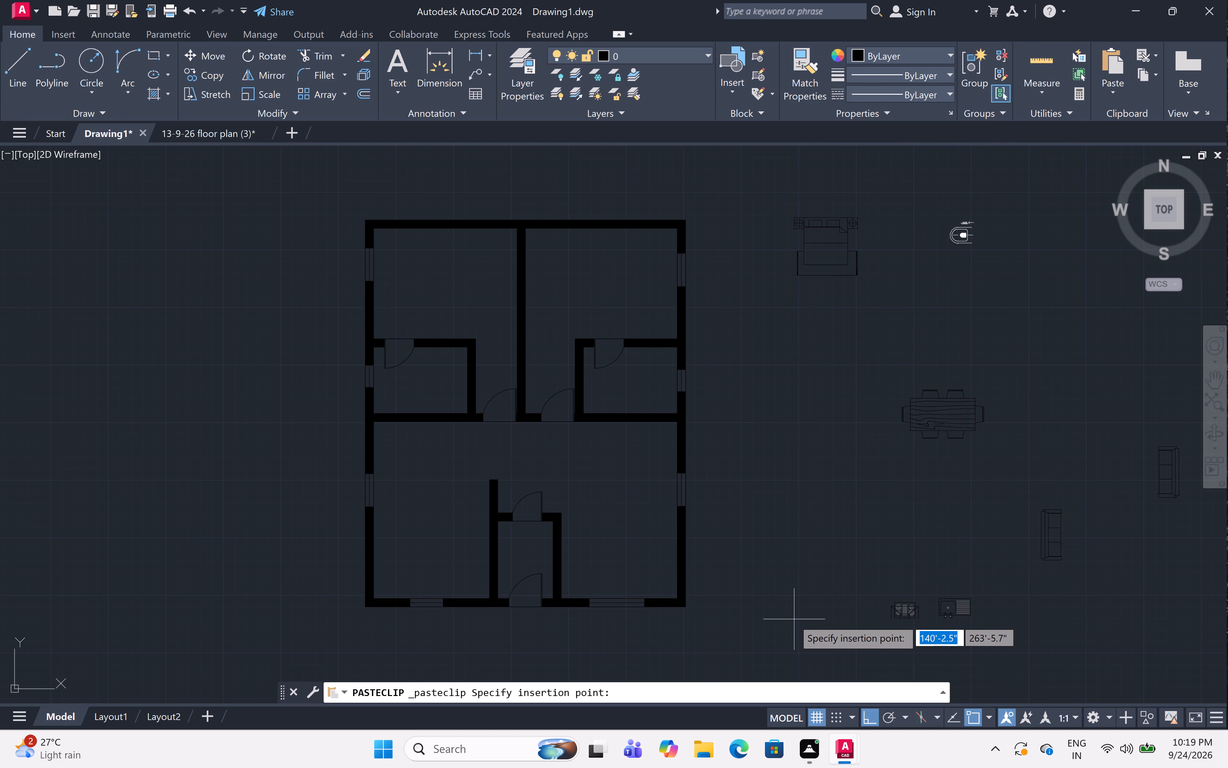
{"action": "left_click", "coordinate": [765, 620]}
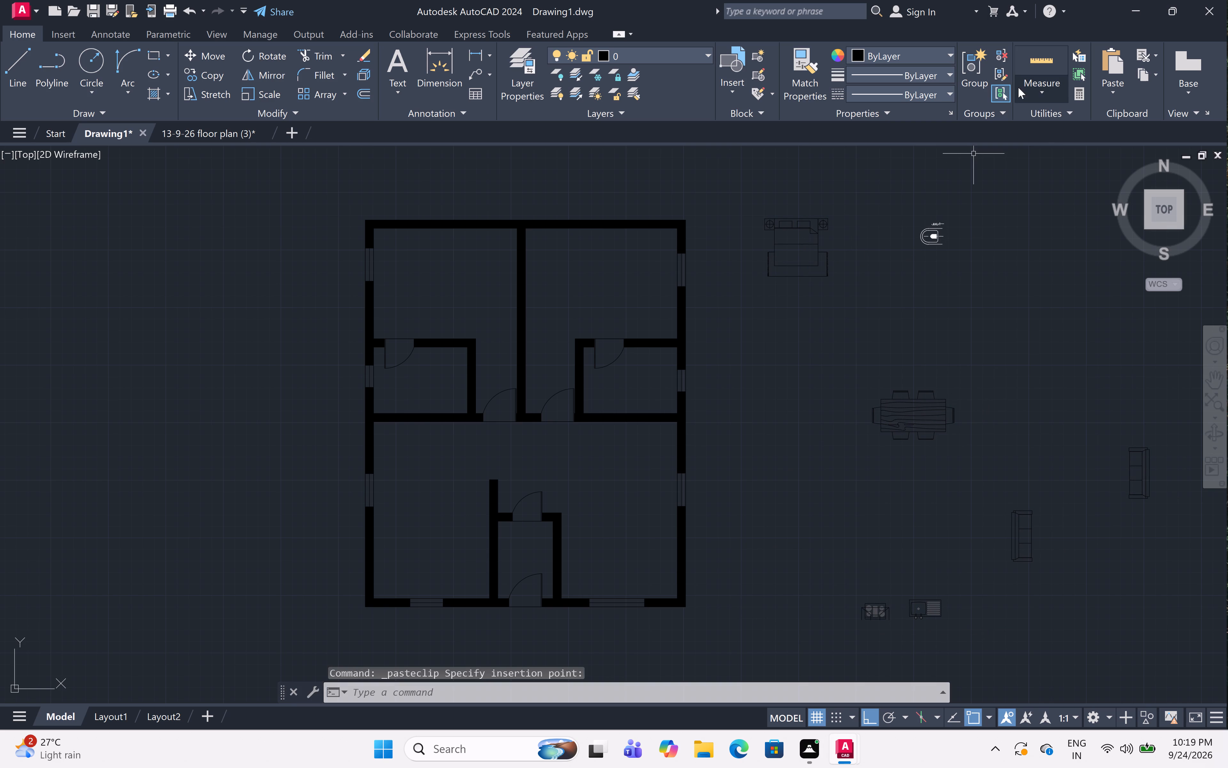
Set the pasted toilet symbol's colour to ByLayer and clear the selection.
{"action": "left_click", "coordinate": [998, 196]}
{"action": "left_click_drag", "start_coordinate": [860, 320], "coordinate": [857, 315]}
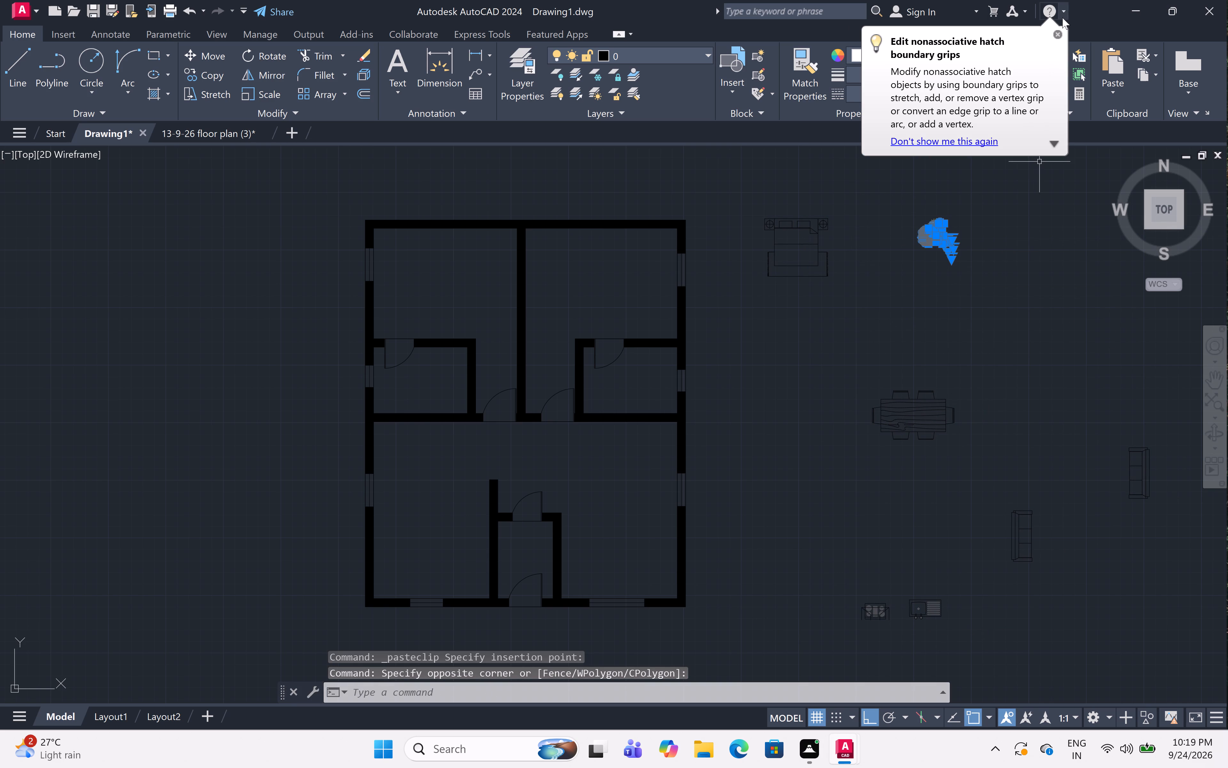
{"action": "left_click", "coordinate": [1057, 32]}
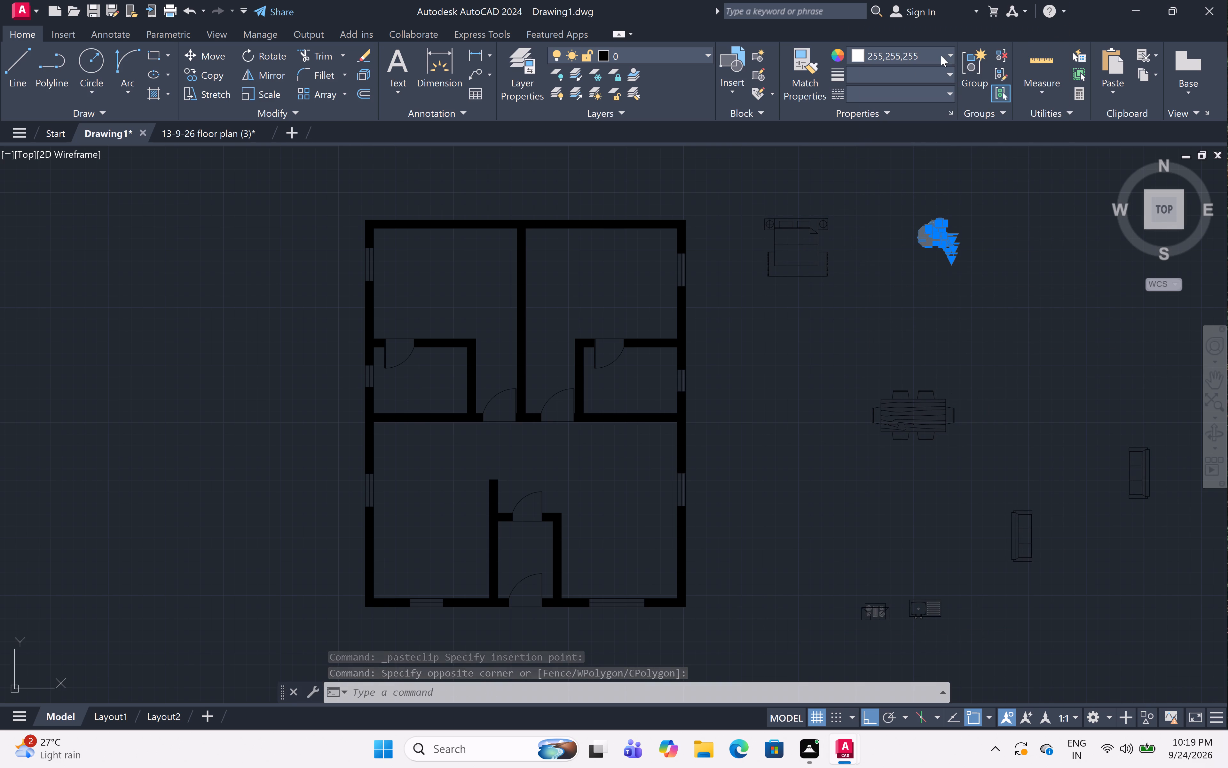
{"action": "left_click", "coordinate": [940, 53]}
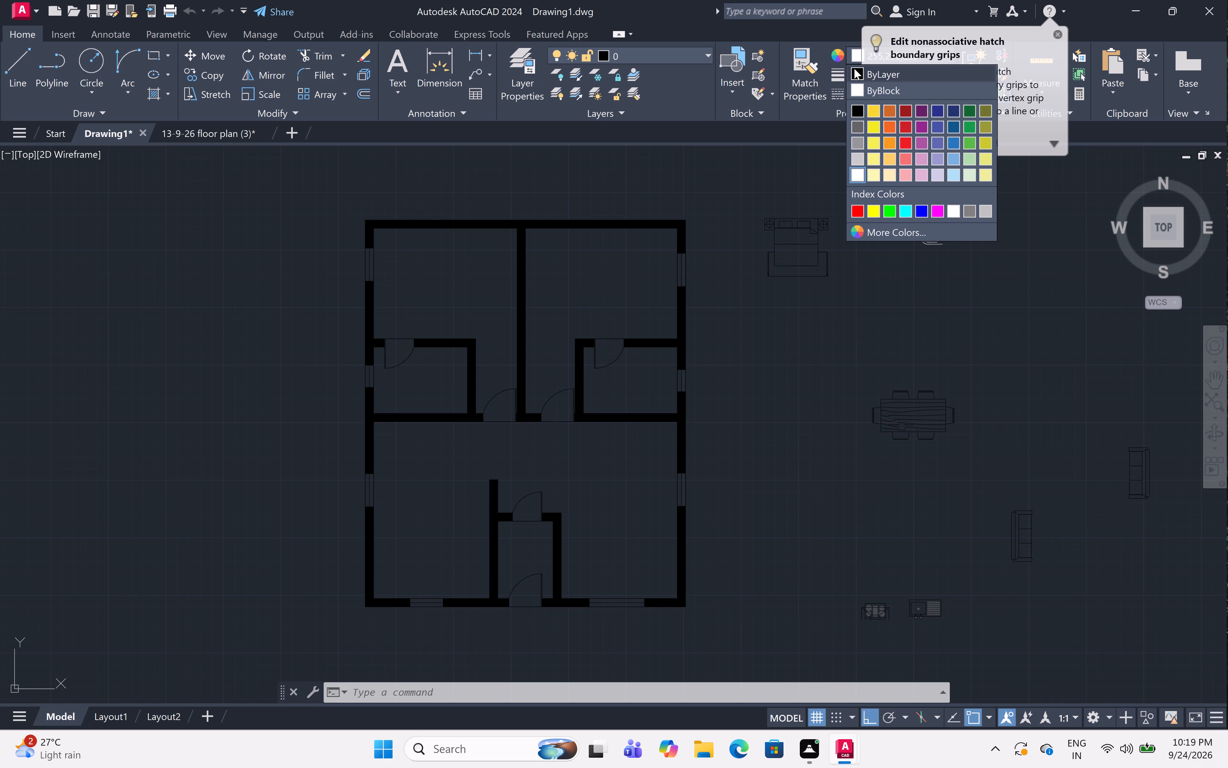
{"action": "left_click", "coordinate": [854, 68]}
{"action": "key", "text": "Escape"}
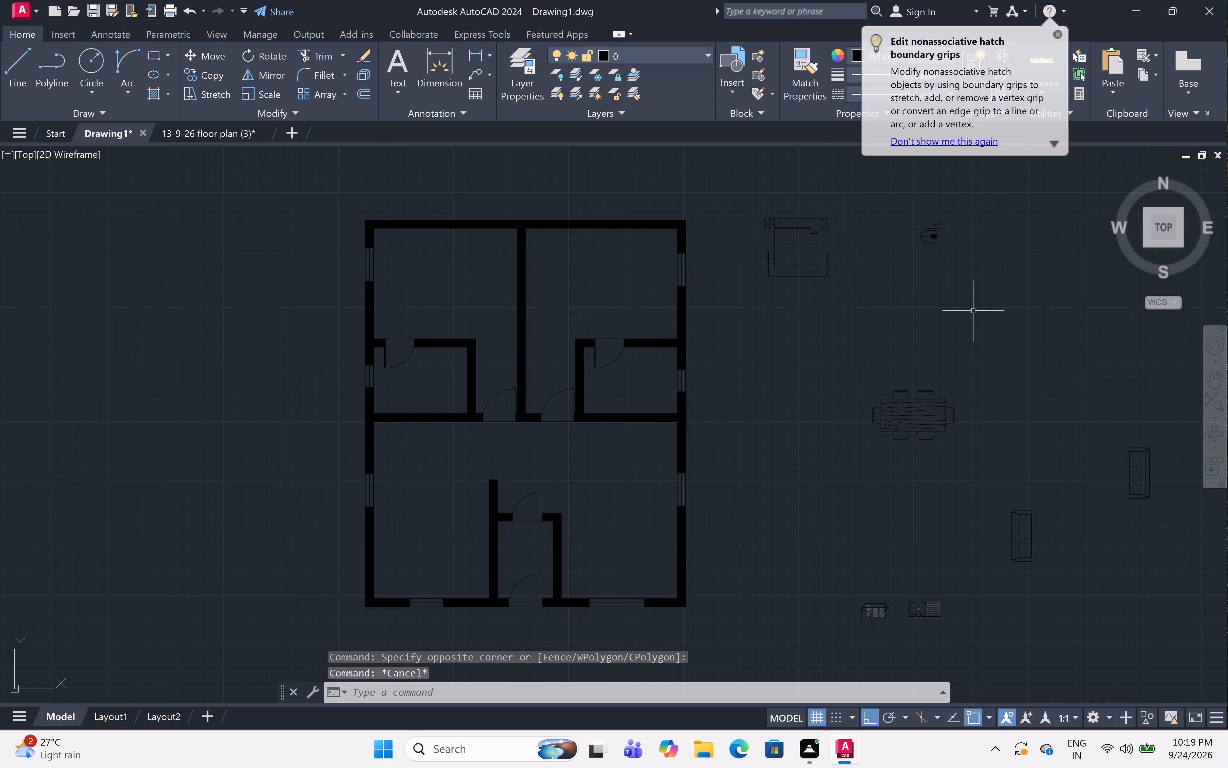
Copy the pasted bed set from its headboard midpoint into both upper bedrooms, placing each headboard against the top wall with Ortho off.
{"action": "left_click", "coordinate": [872, 196]}
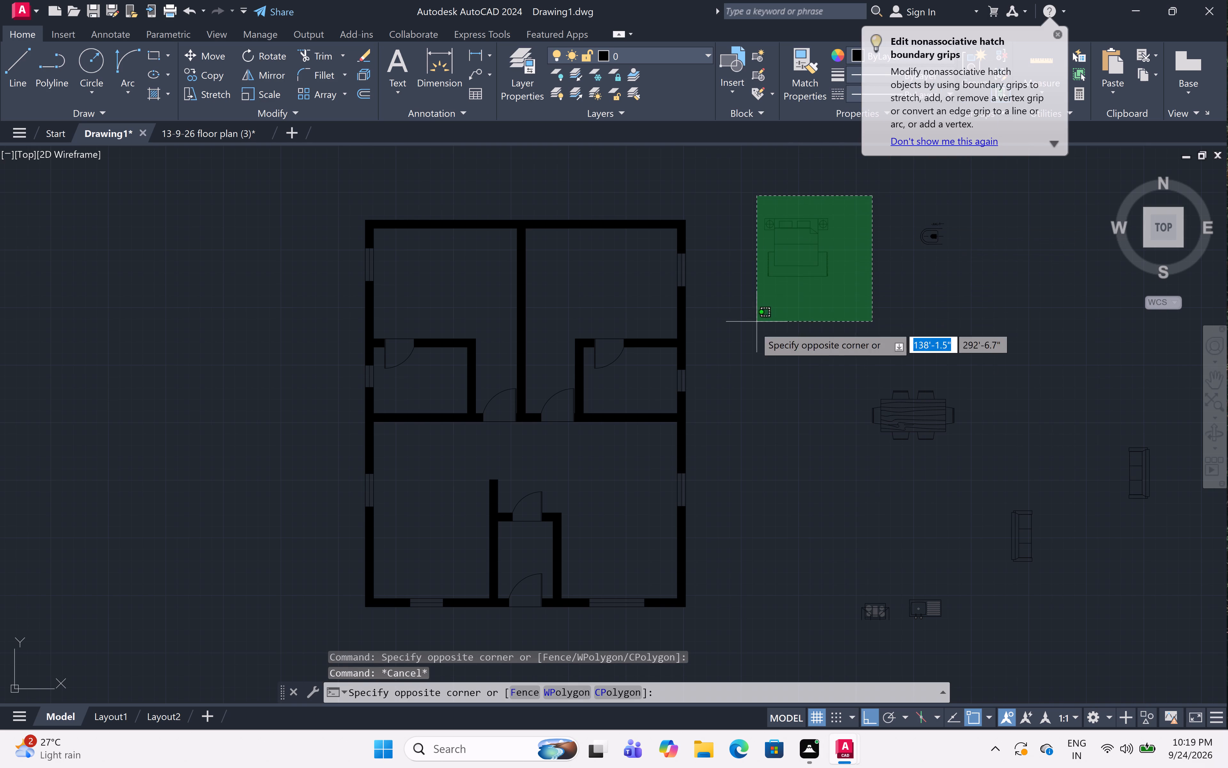
{"action": "left_click", "coordinate": [742, 346]}
{"action": "key", "text": "m"}
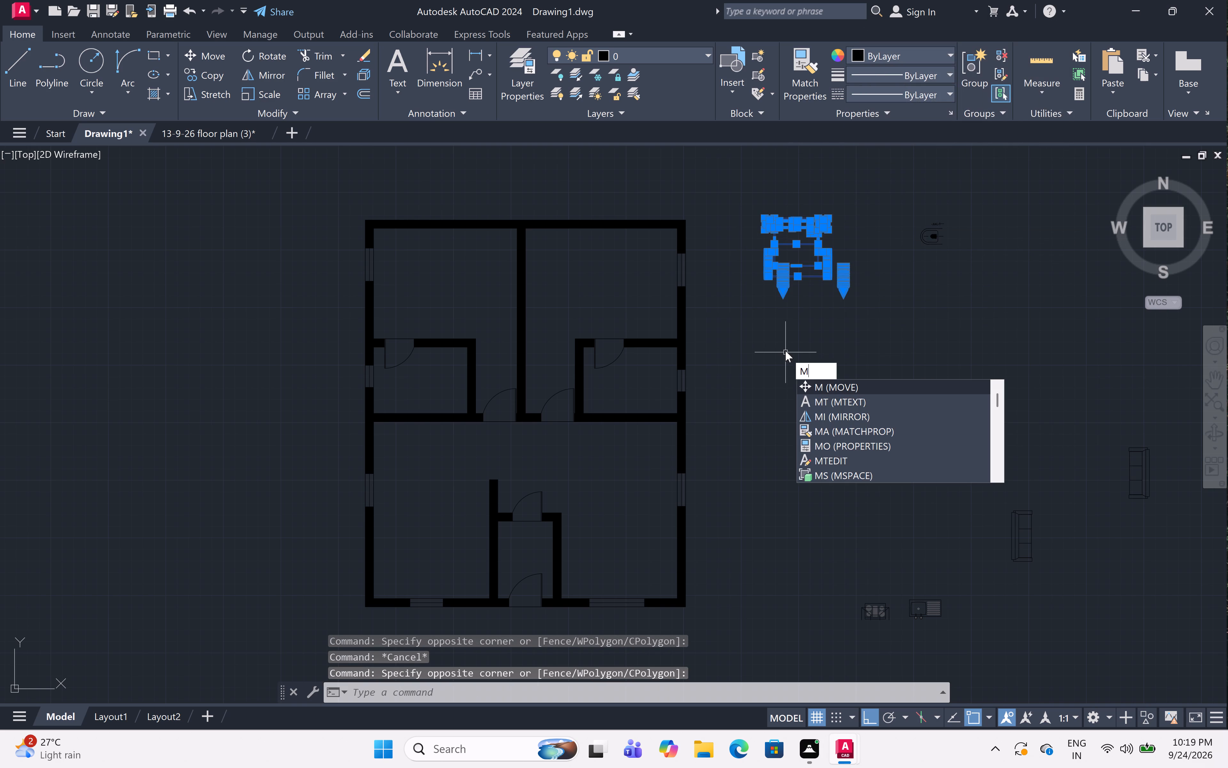
{"action": "key", "text": "BackSpace"}
{"action": "key", "text": "c"}
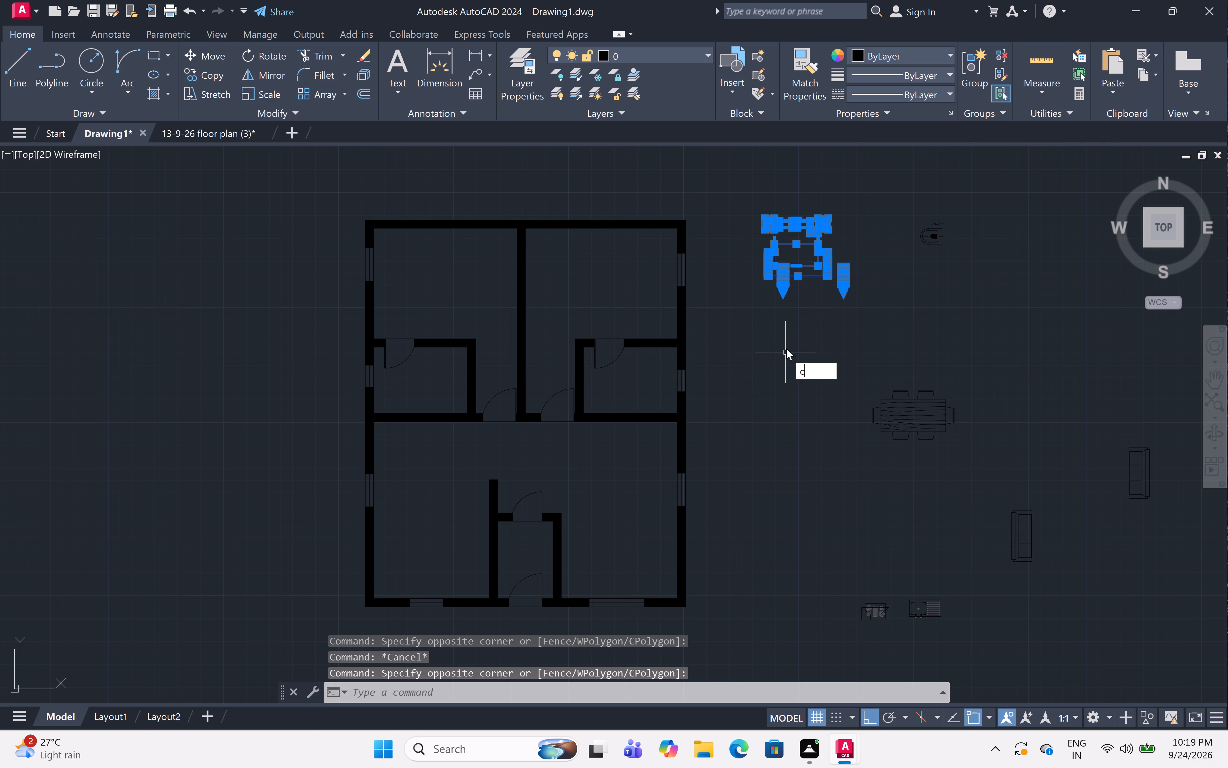
{"action": "key", "text": "o"}
{"action": "key", "text": "space"}
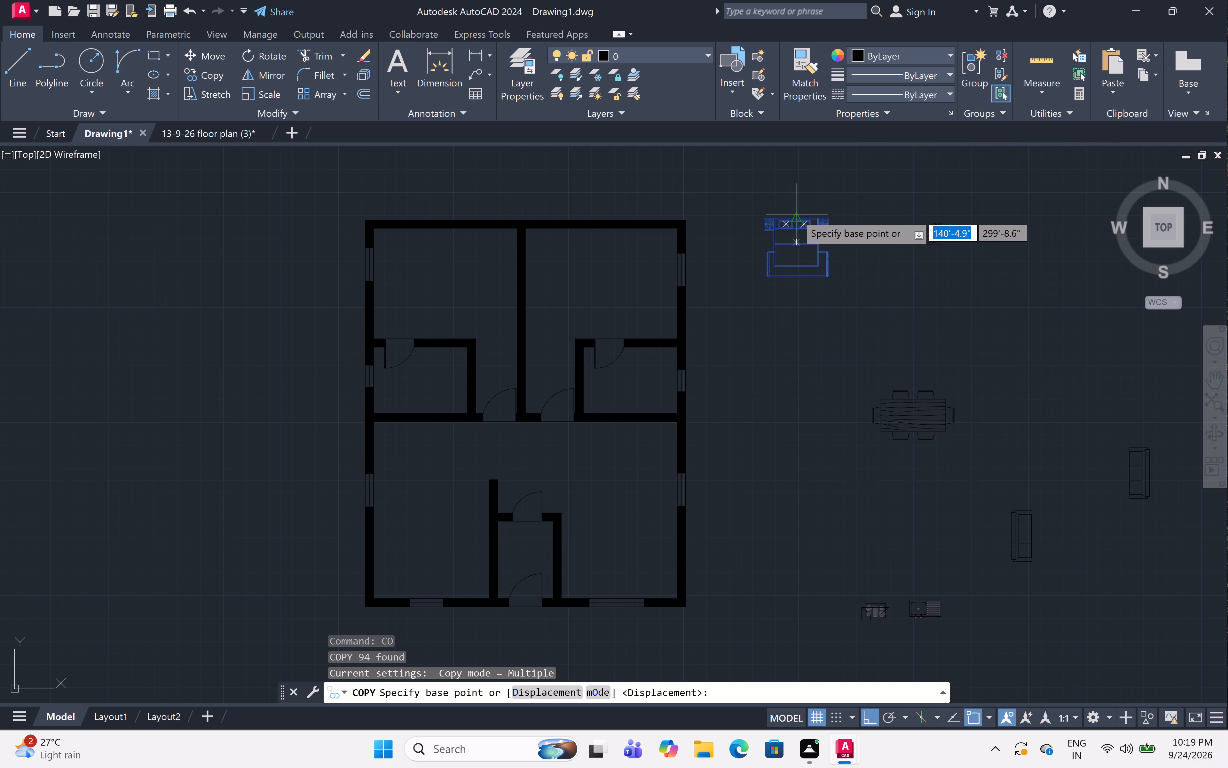
{"action": "double_click", "coordinate": [797, 215]}
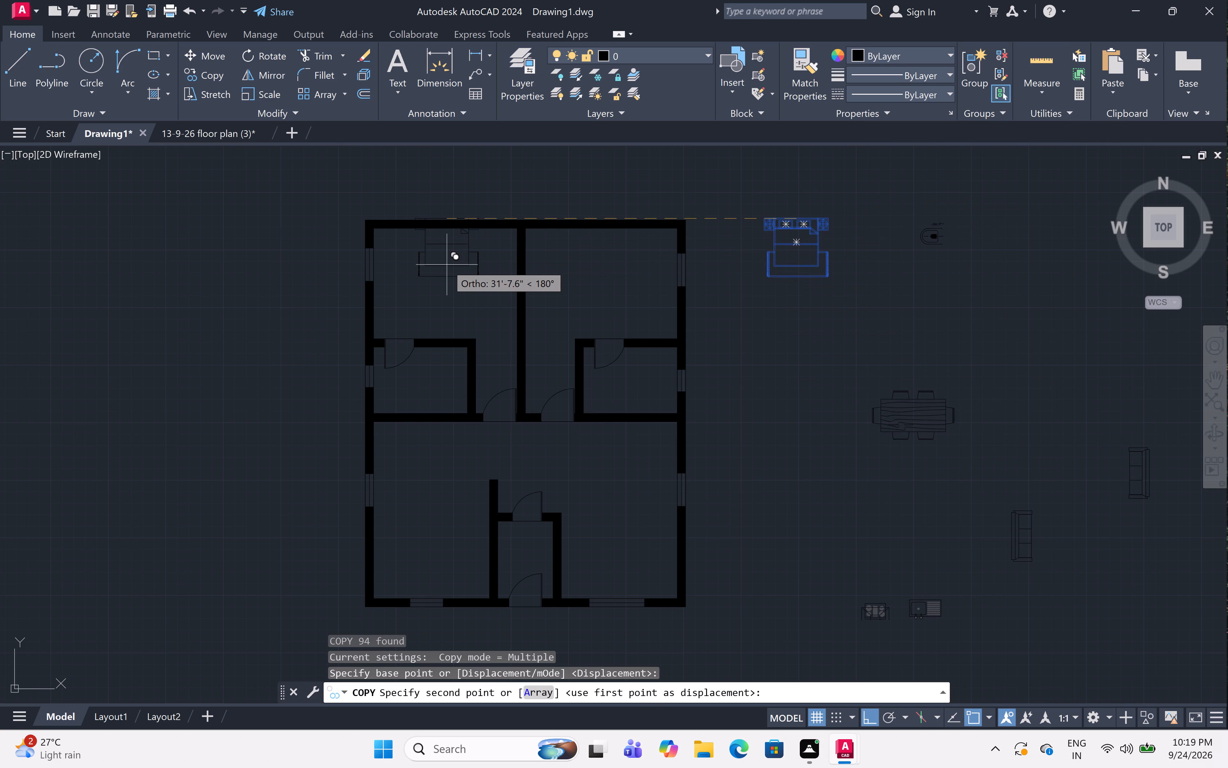
{"action": "key", "text": "F8"}
{"action": "scroll", "coordinate": [435, 241], "scroll_direction": "up", "scroll_amount": 2}
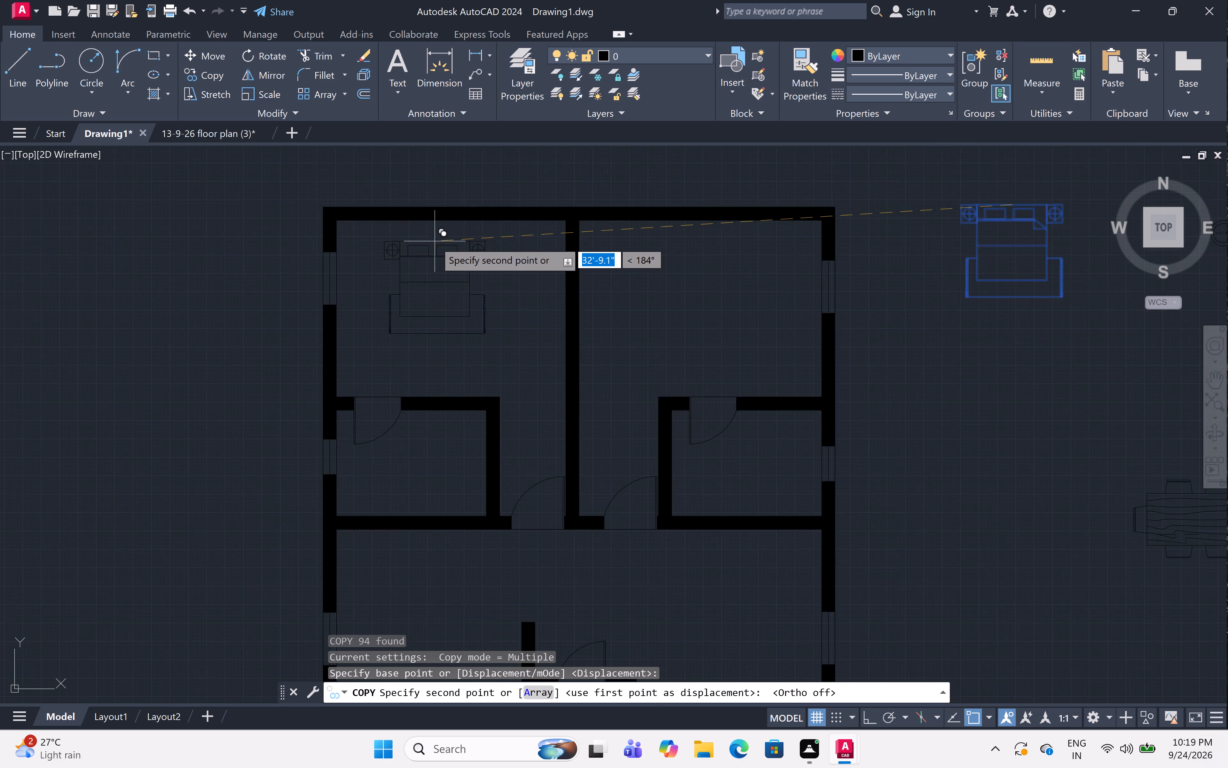
{"action": "left_click", "coordinate": [441, 215]}
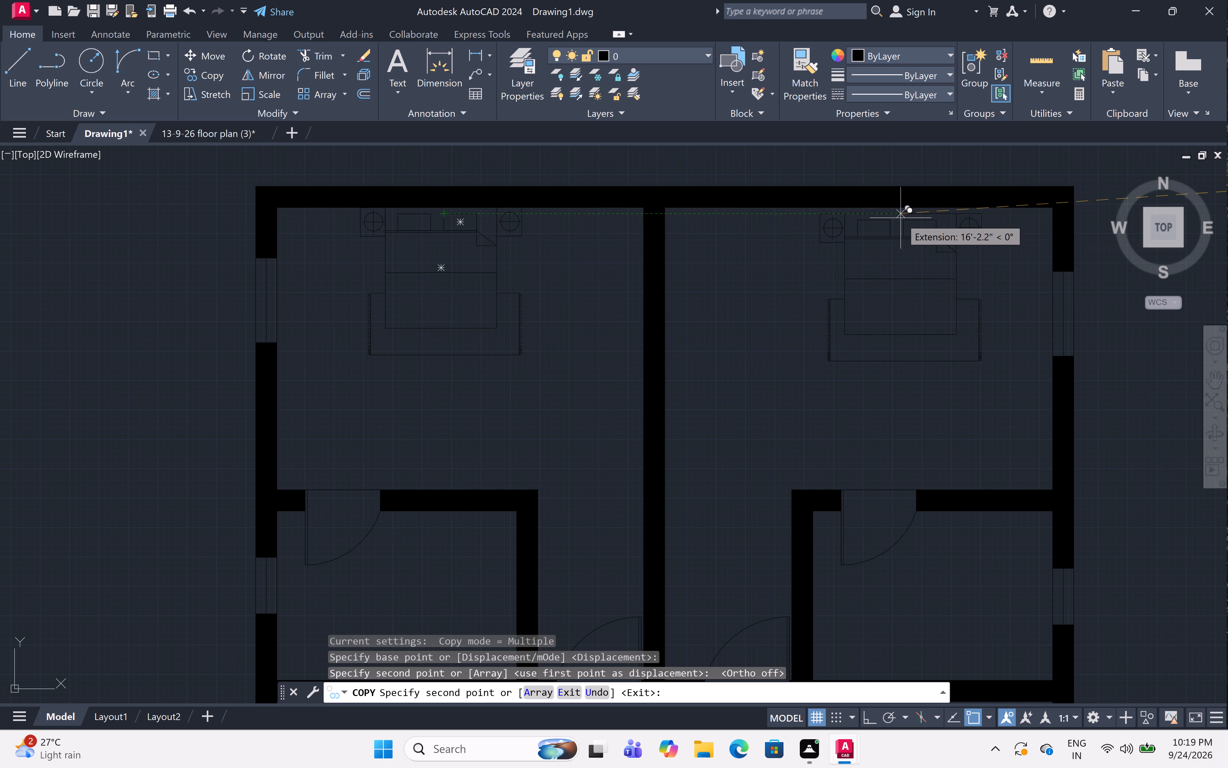
{"action": "scroll", "coordinate": [893, 215], "scroll_direction": "up", "scroll_amount": 2}
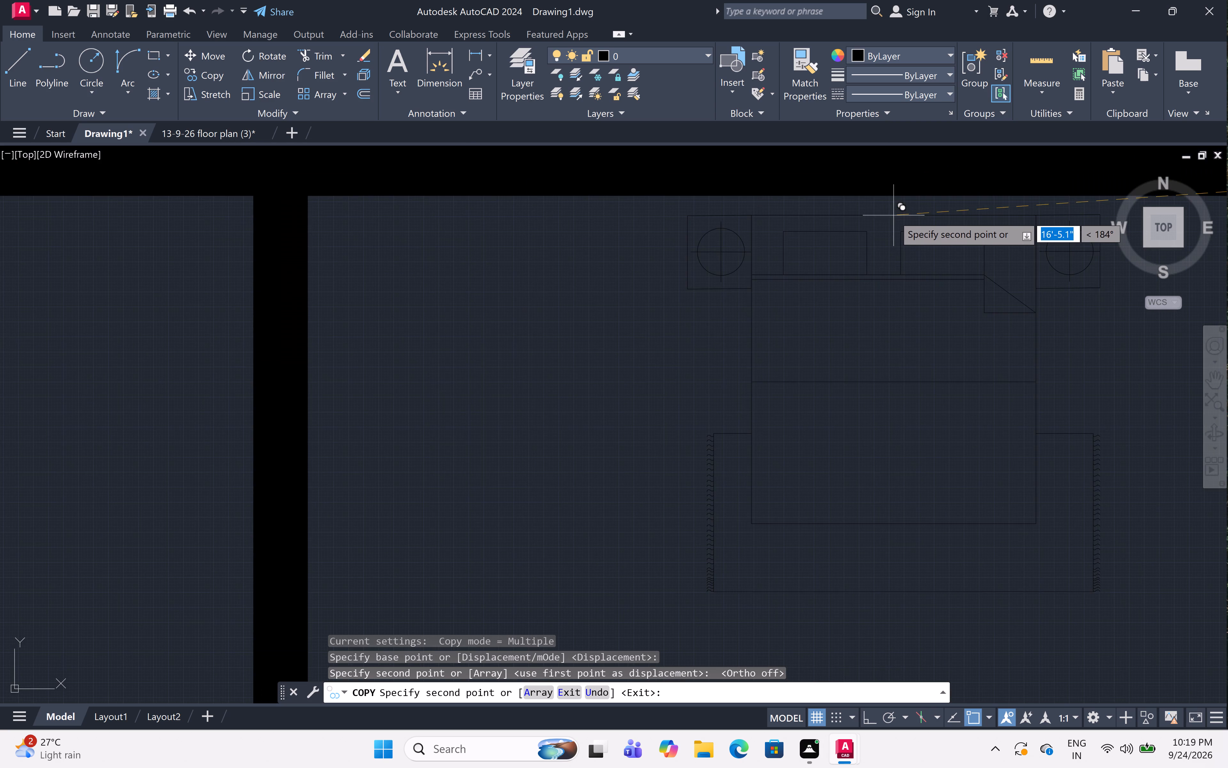
{"action": "left_click", "coordinate": [892, 212]}
{"action": "scroll", "coordinate": [818, 270], "scroll_direction": "down", "scroll_amount": 4}
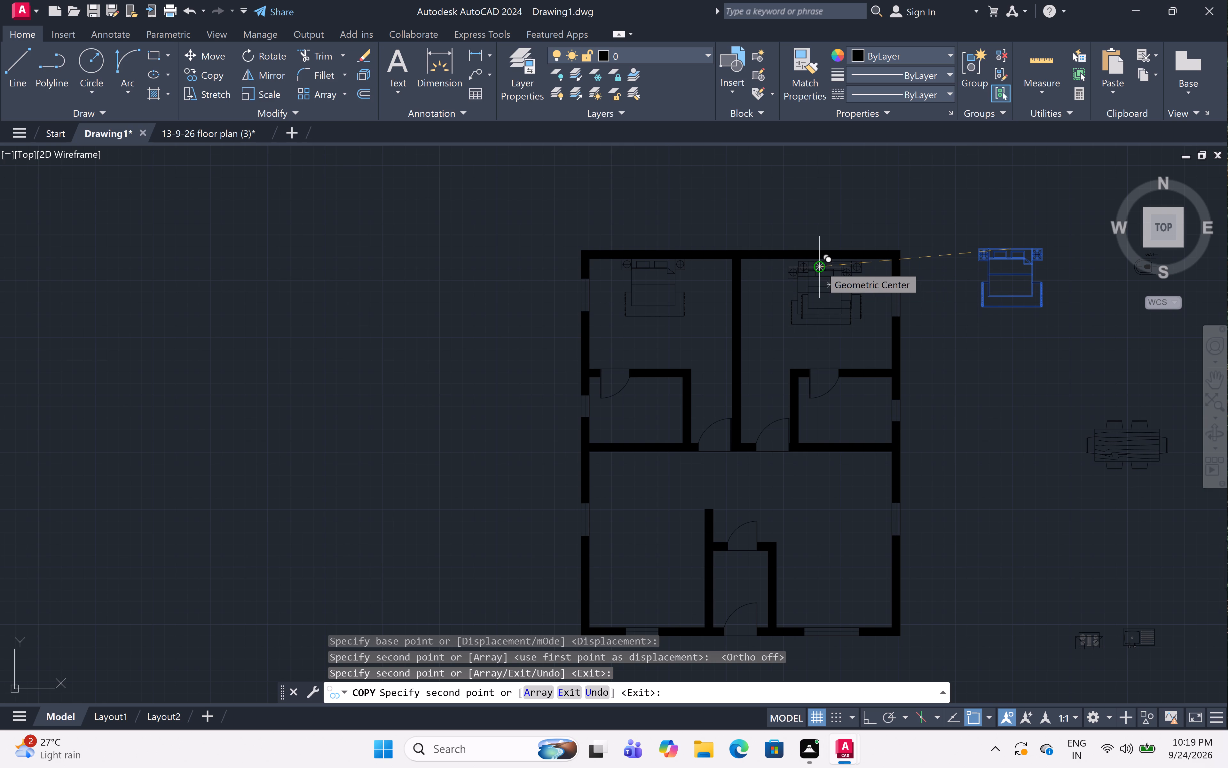
{"action": "key", "text": "Escape"}
Rotate the pasted dining table set 90 degrees about its right end with Ortho on, so its length runs vertically.
{"action": "scroll", "coordinate": [1001, 312], "scroll_direction": "down", "scroll_amount": 1}
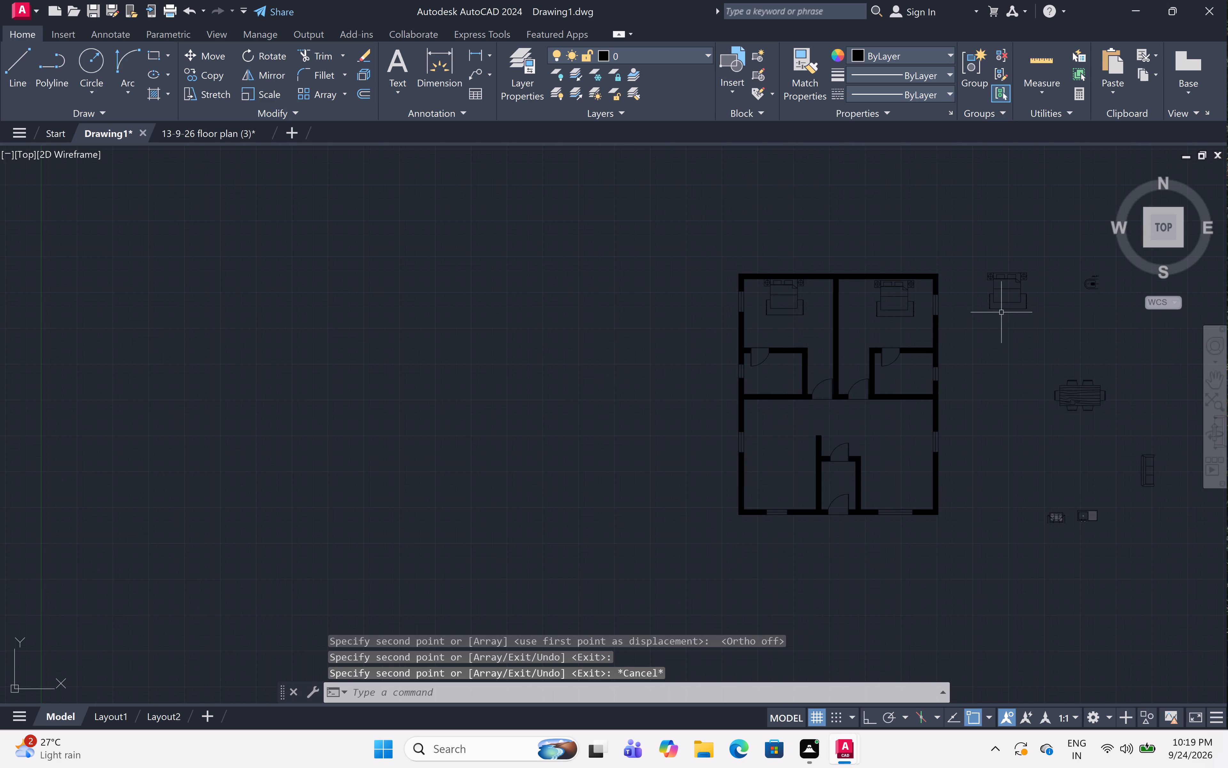
{"action": "middle_click_drag", "start_coordinate": [1009, 364], "coordinate": [721, 350]}
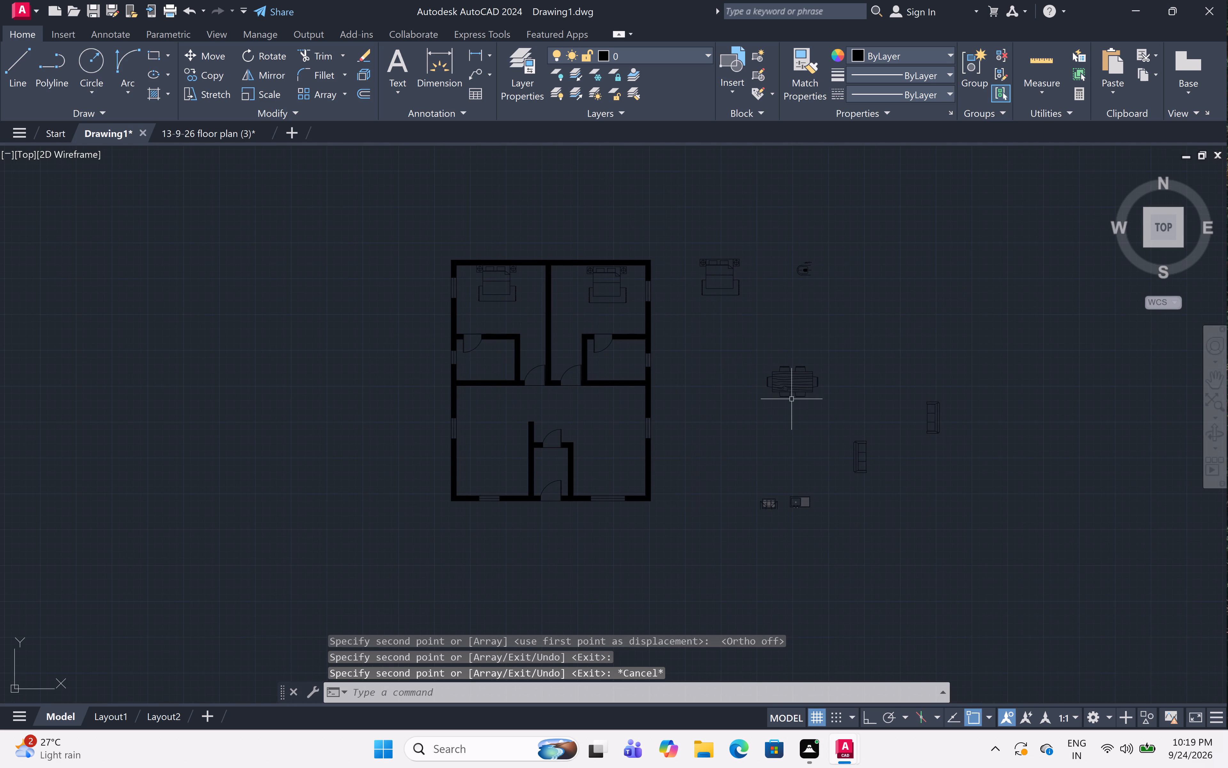
{"action": "scroll", "coordinate": [833, 387], "scroll_direction": "up", "scroll_amount": 1}
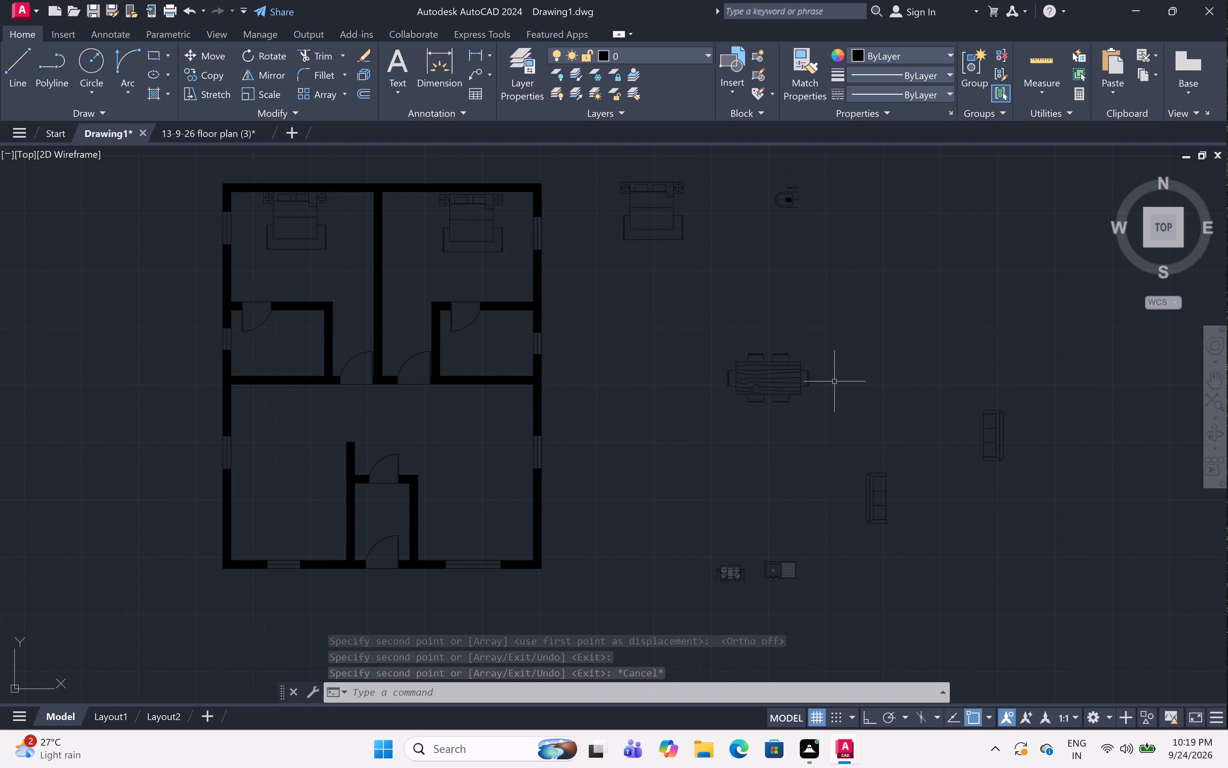
{"action": "left_click", "coordinate": [842, 324]}
{"action": "left_click", "coordinate": [695, 436]}
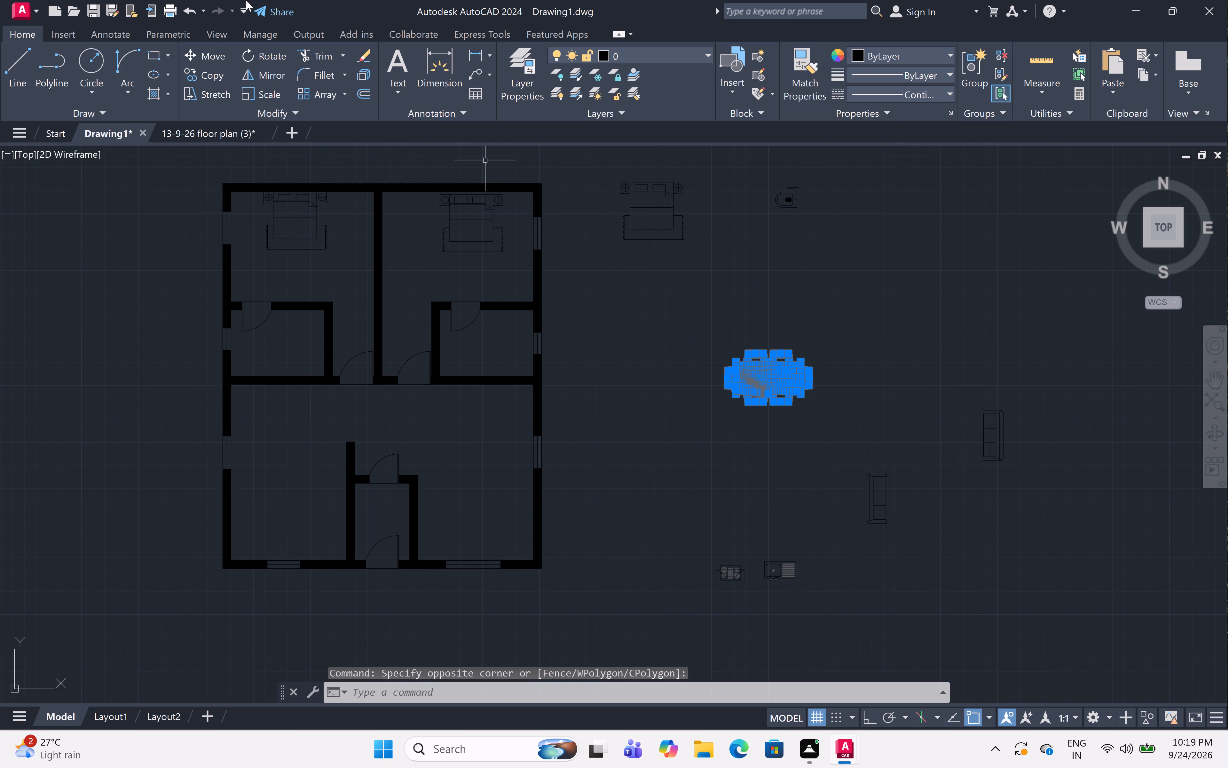
{"action": "left_click", "coordinate": [275, 48]}
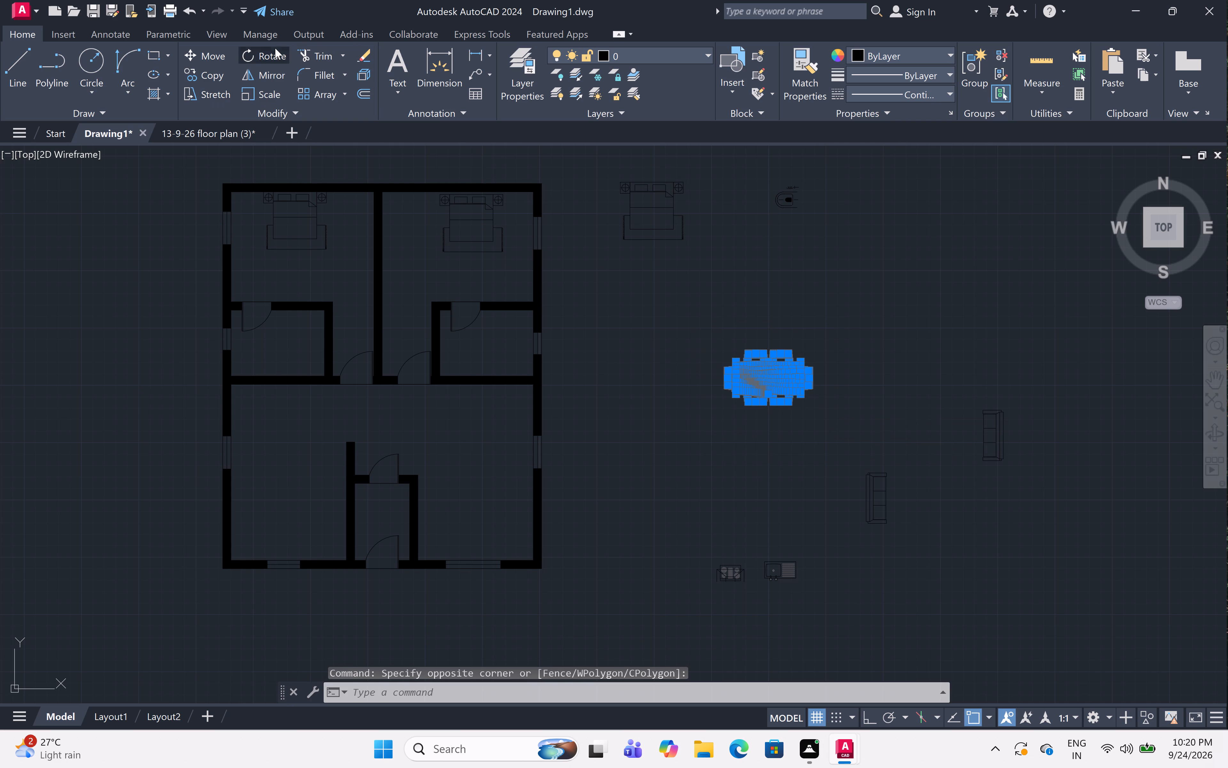
{"action": "double_click", "coordinate": [807, 373]}
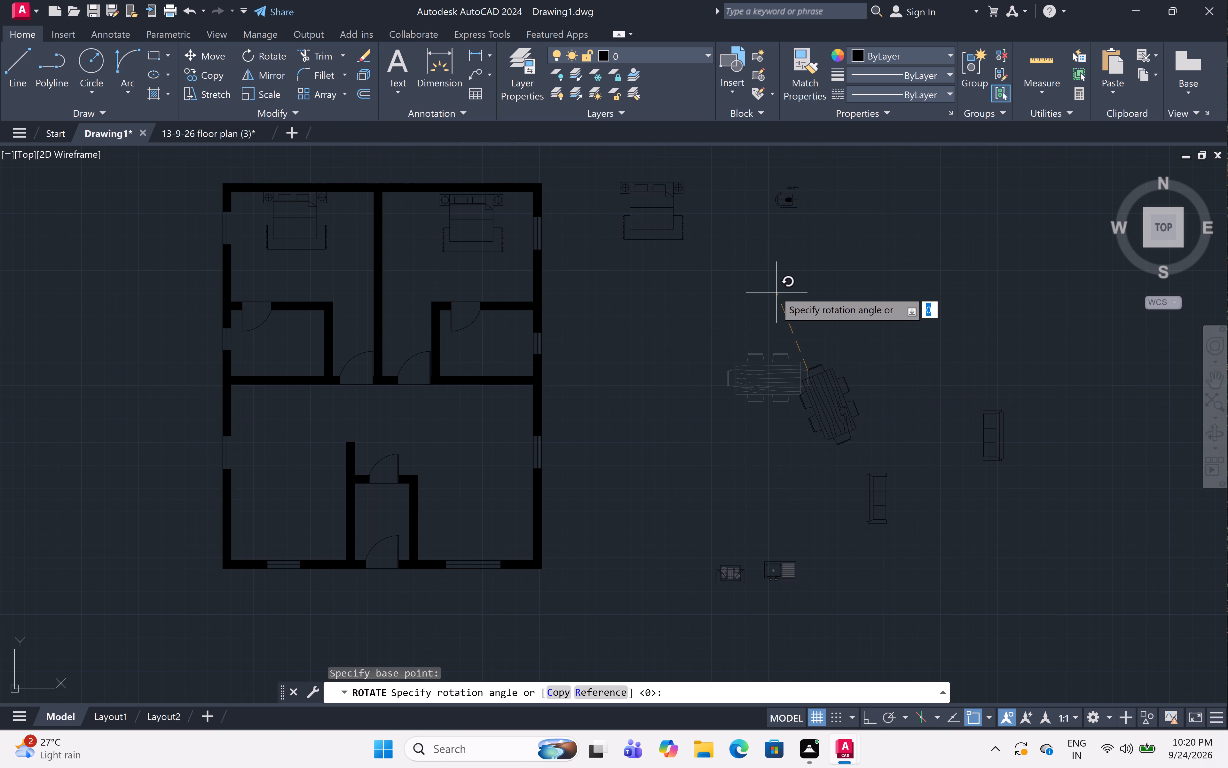
{"action": "key", "text": "F8"}
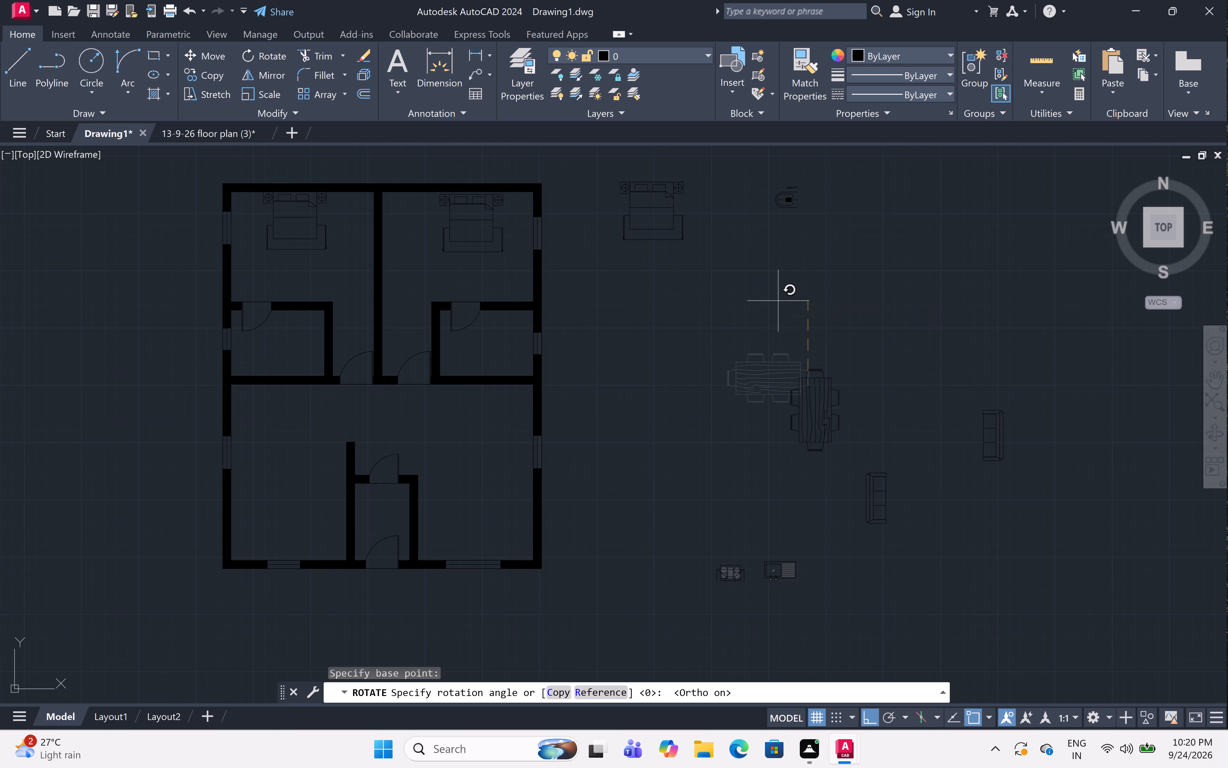
{"action": "left_click", "coordinate": [789, 308]}
Move the rotated dining table set into the lower-right room of the plan with Ortho off, centred above the bottom window.
{"action": "left_click", "coordinate": [855, 346]}
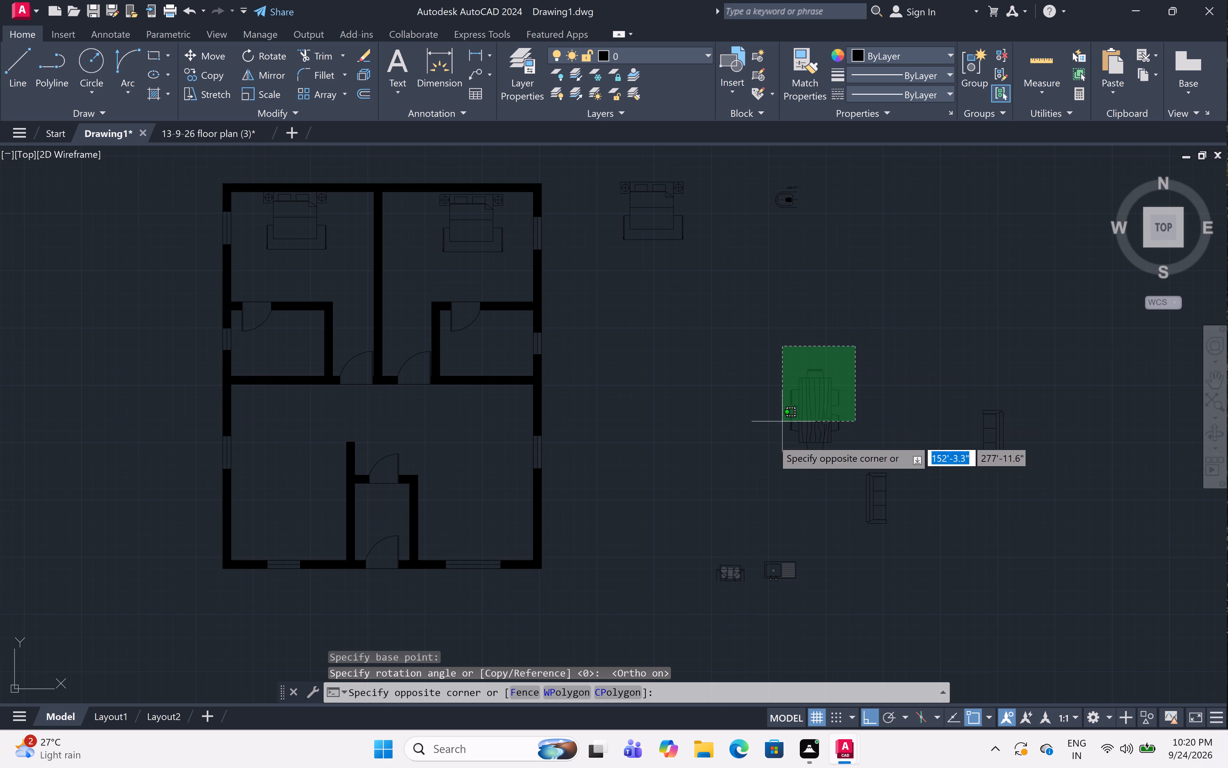
{"action": "left_click", "coordinate": [750, 467]}
{"action": "type", "text": "m"}
{"action": "key", "text": "space"}
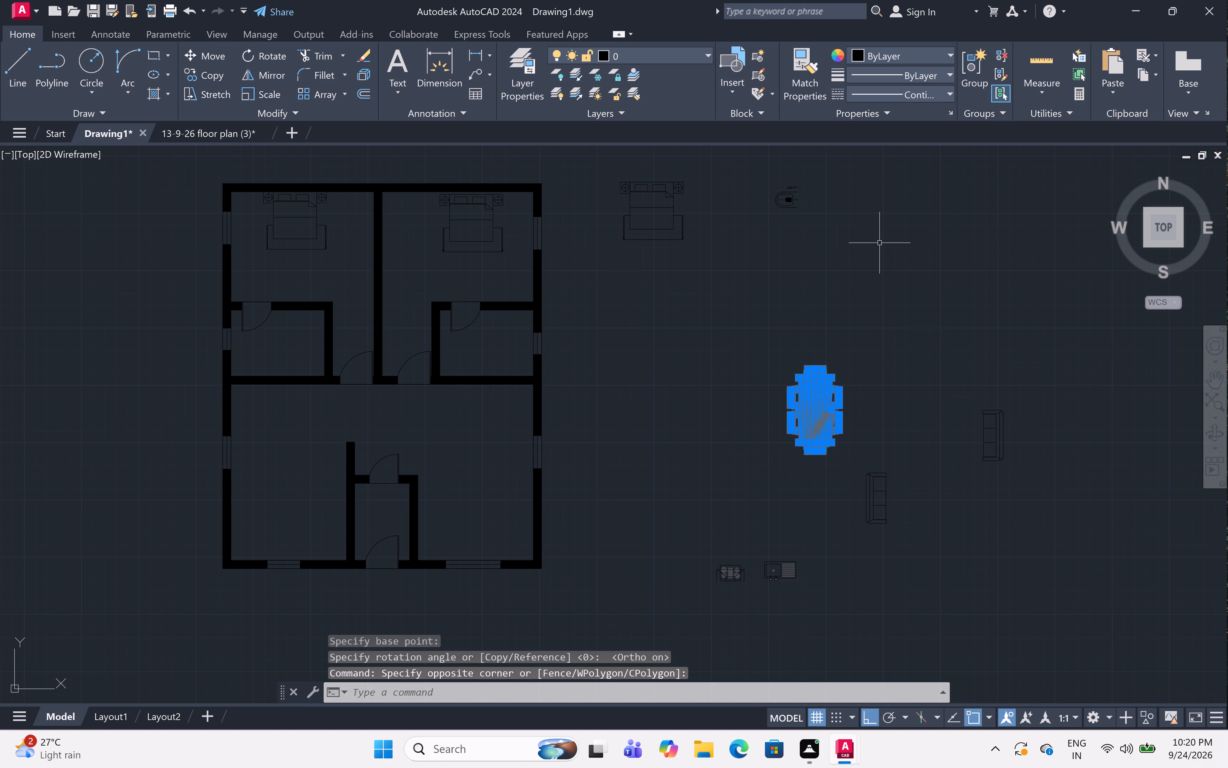
{"action": "left_click", "coordinate": [823, 419]}
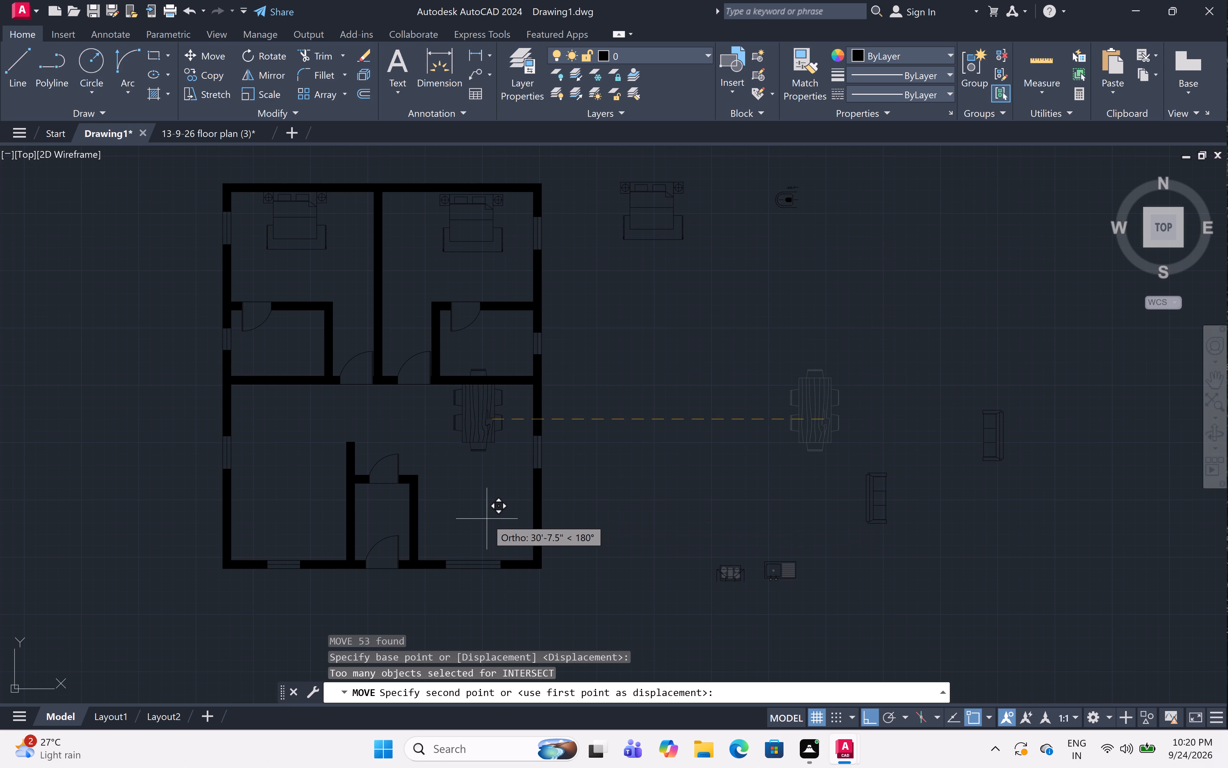
{"action": "key", "text": "F8"}
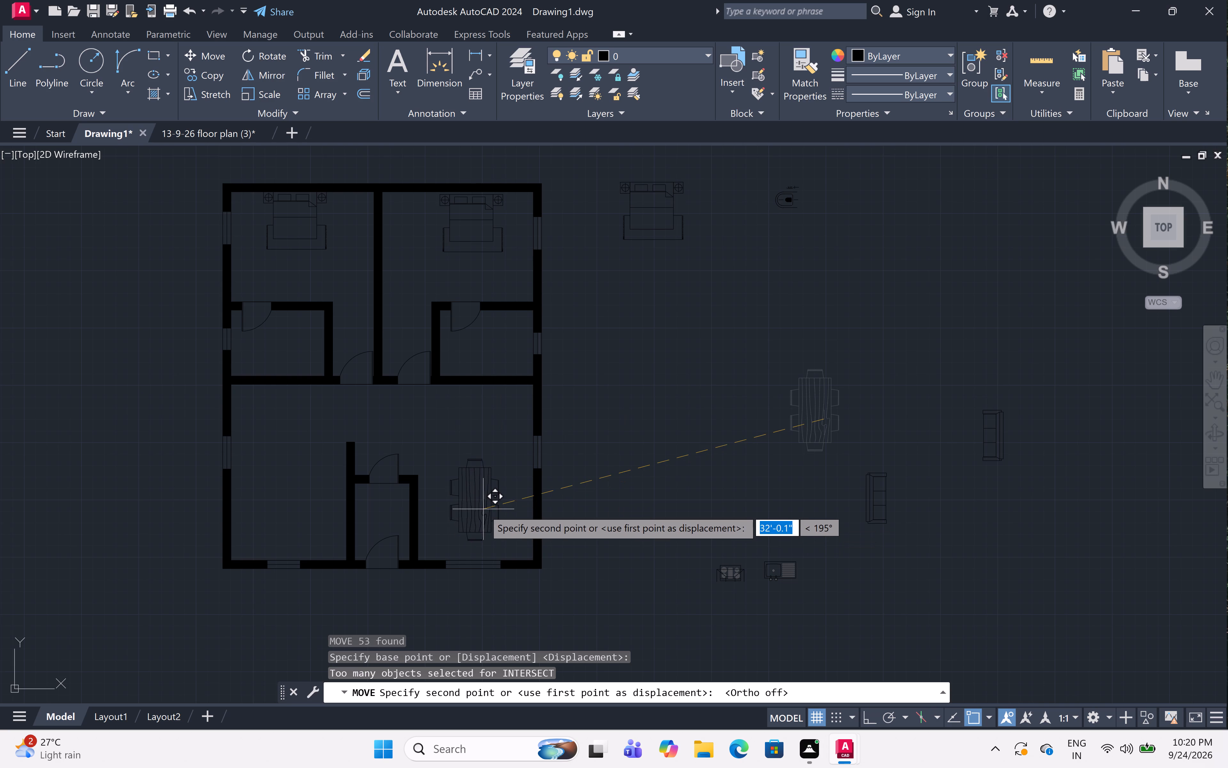
{"action": "scroll", "coordinate": [480, 495], "scroll_direction": "up", "scroll_amount": 1}
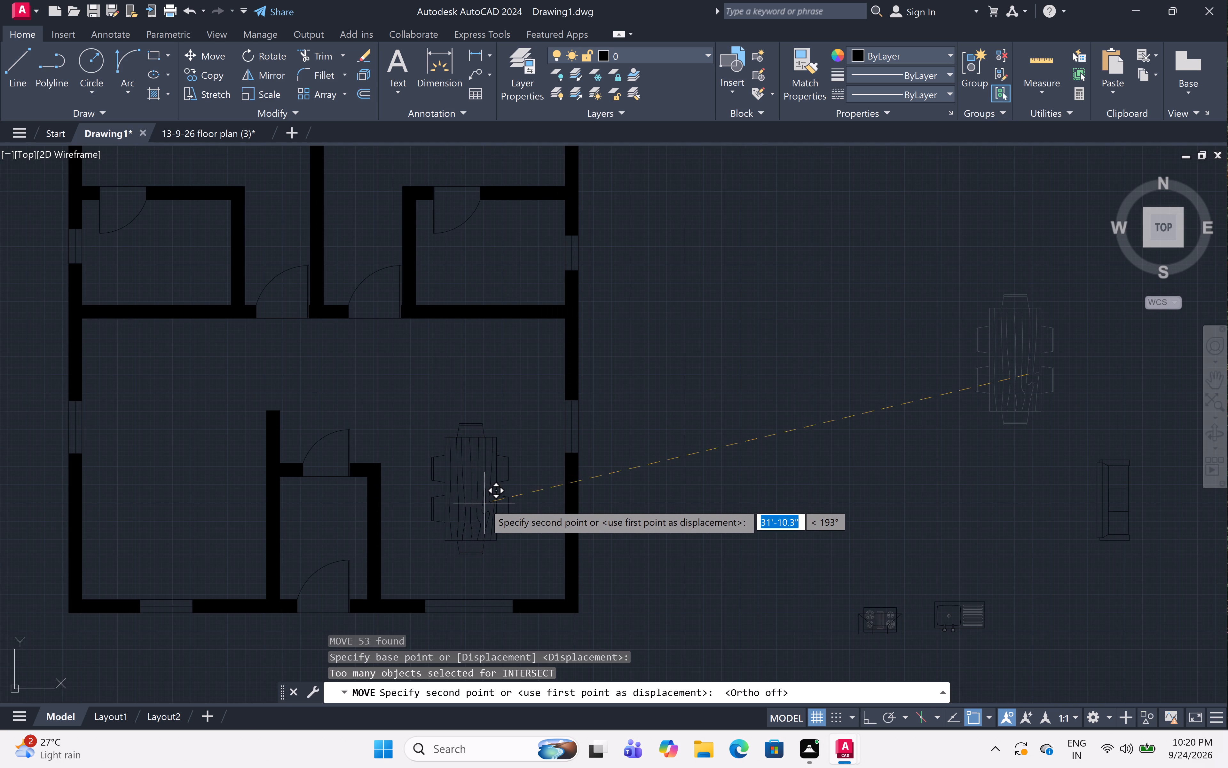
{"action": "double_click", "coordinate": [487, 516]}
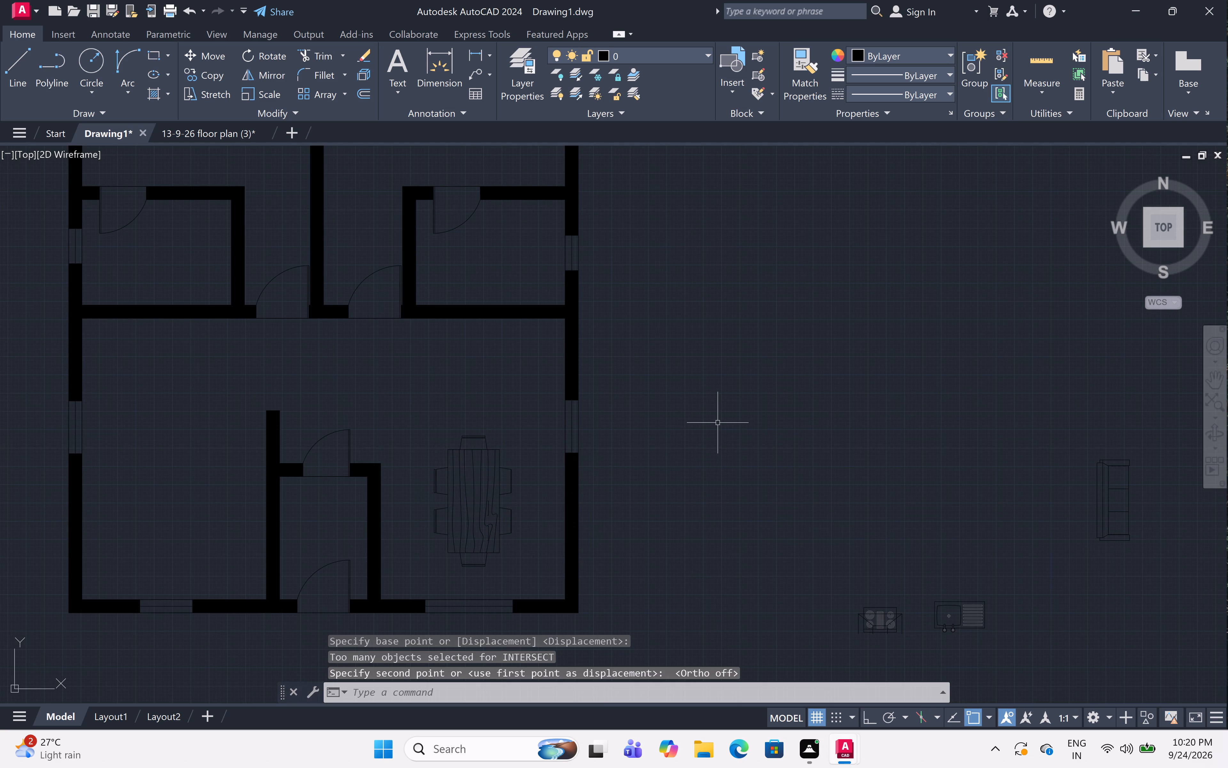
Move the pasted sofa nearest the plan into the lower-left room, setting its back close to the left exterior wall.
{"action": "scroll", "coordinate": [718, 420], "scroll_direction": "down", "scroll_amount": 1}
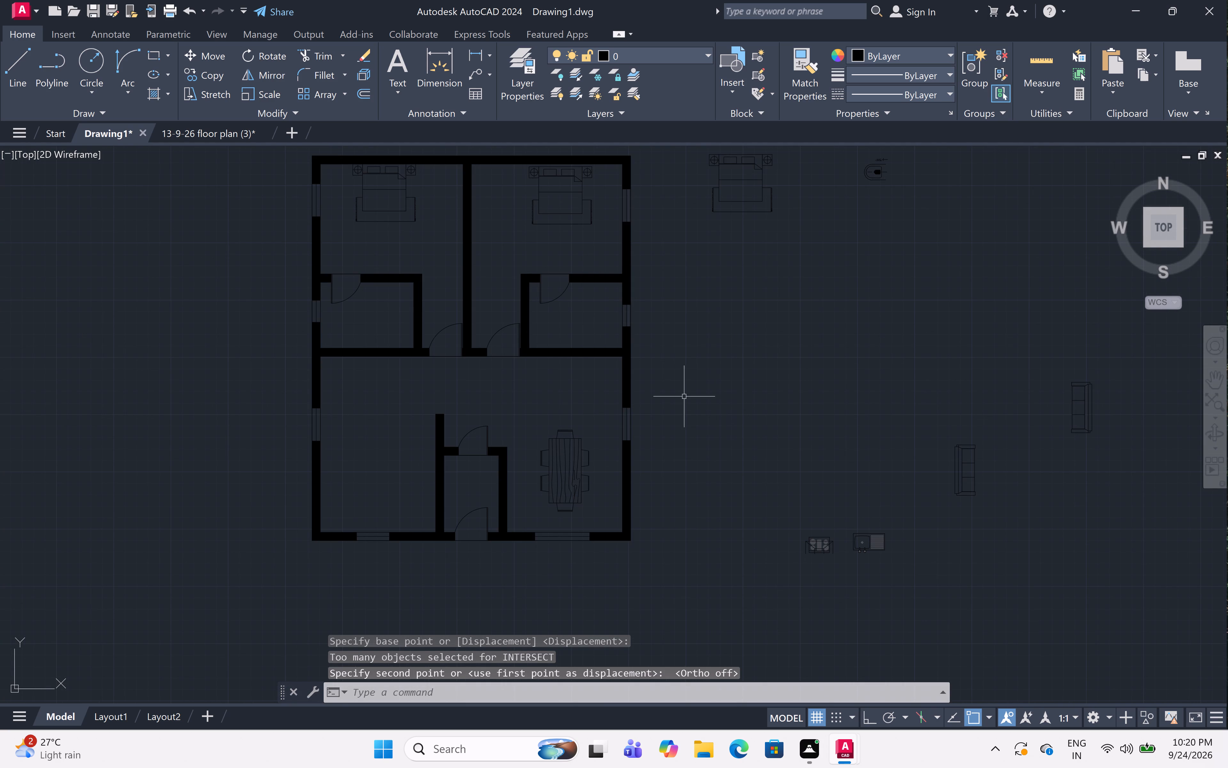
{"action": "middle_click_drag", "start_coordinate": [580, 433], "coordinate": [591, 415]}
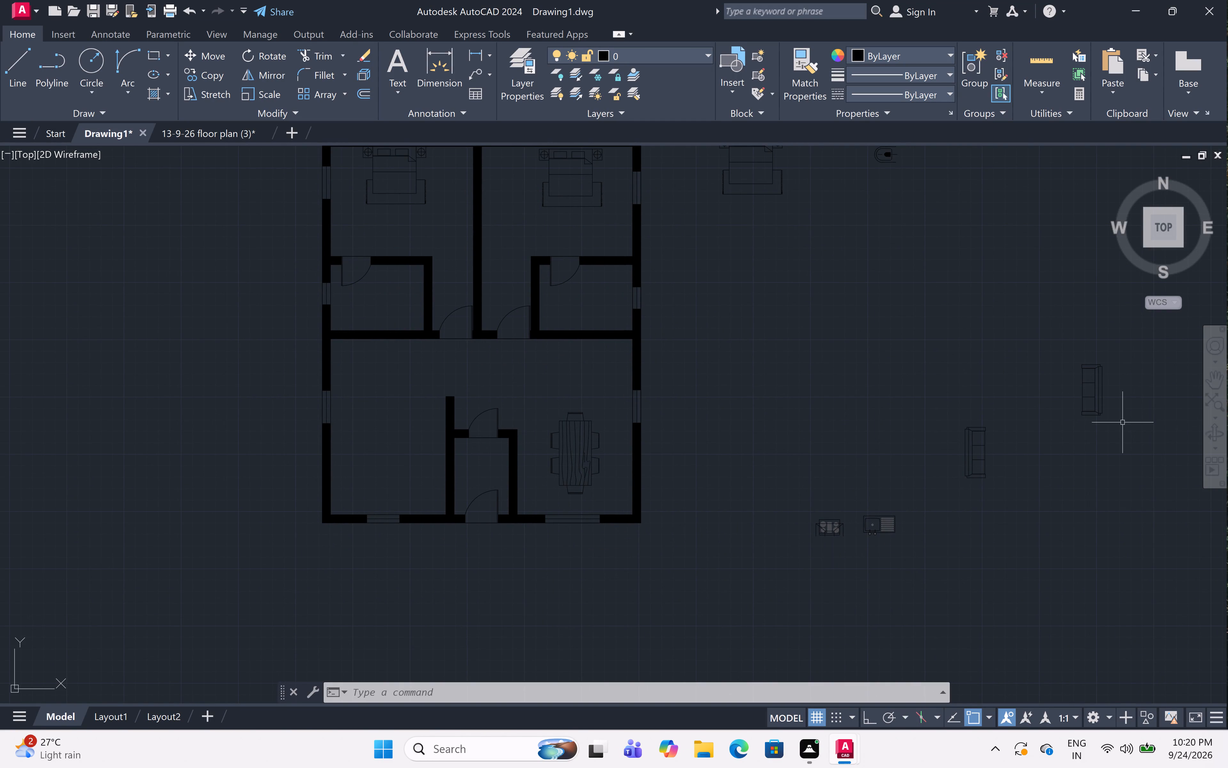
{"action": "left_click", "coordinate": [1000, 412]}
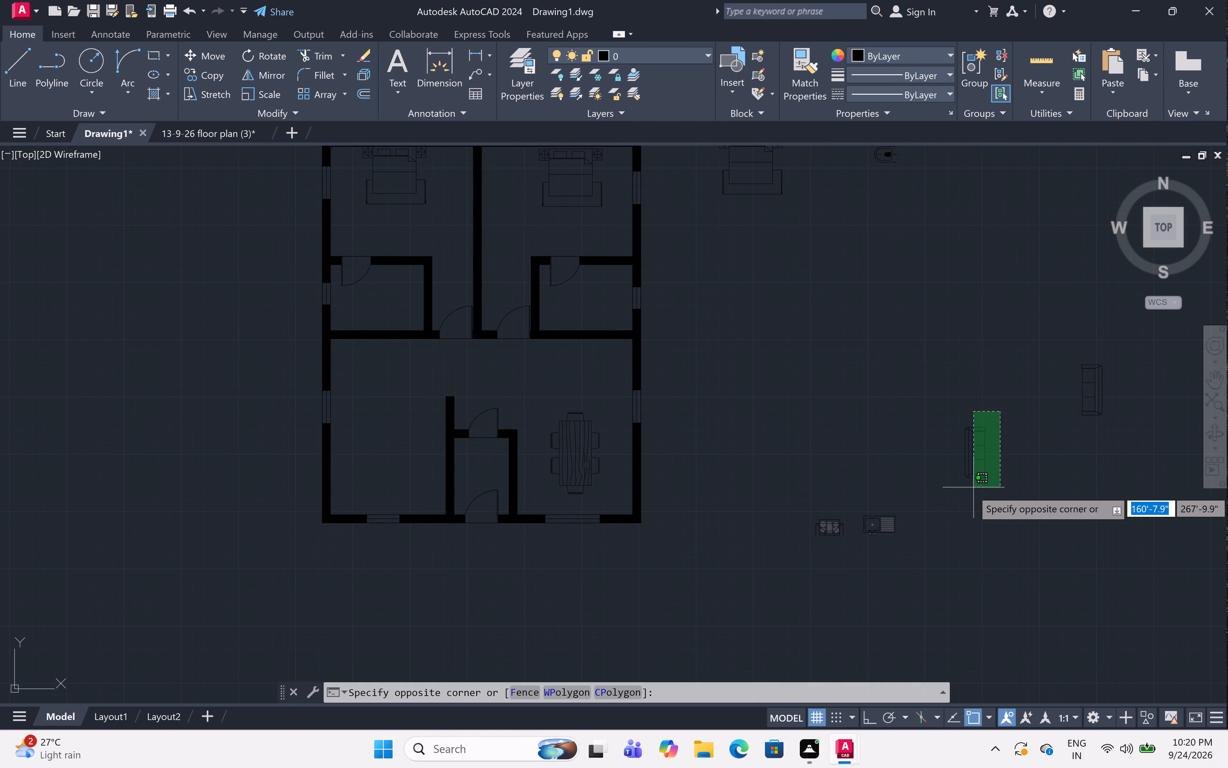
{"action": "left_click", "coordinate": [941, 506]}
{"action": "type", "text": "m"}
{"action": "key", "text": "space"}
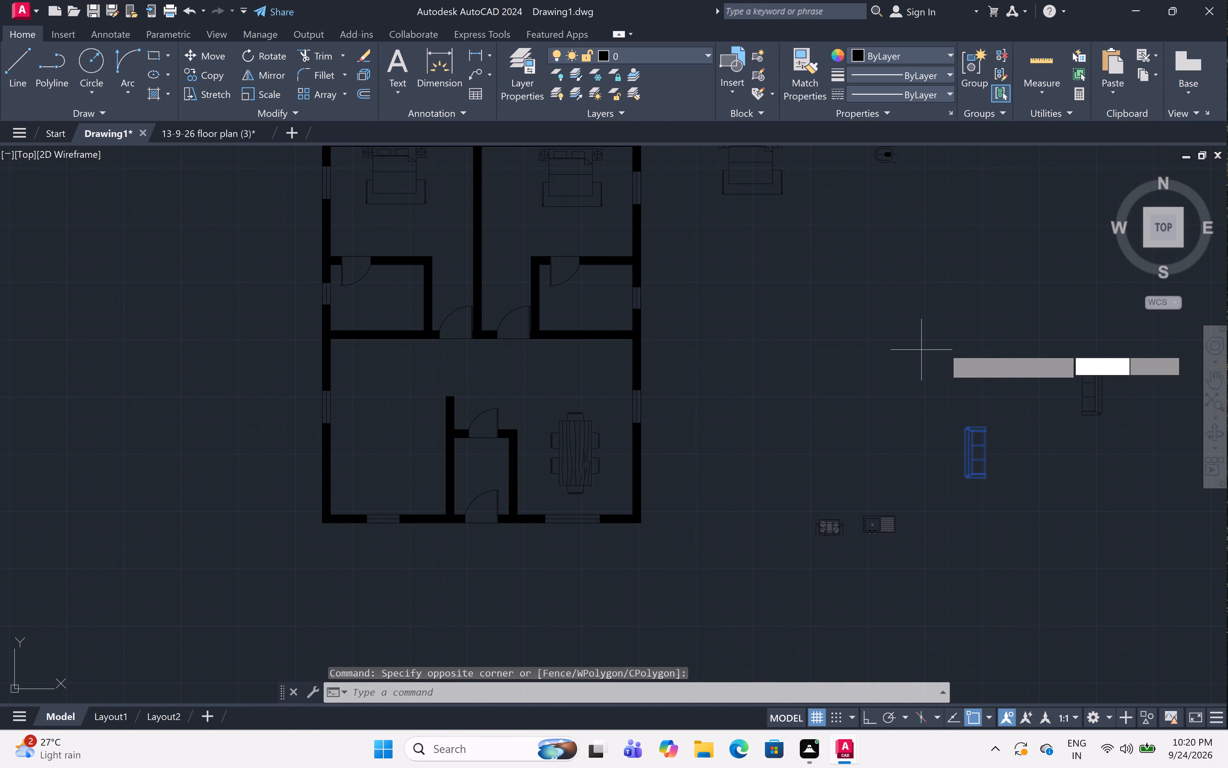
{"action": "left_click", "coordinate": [976, 451]}
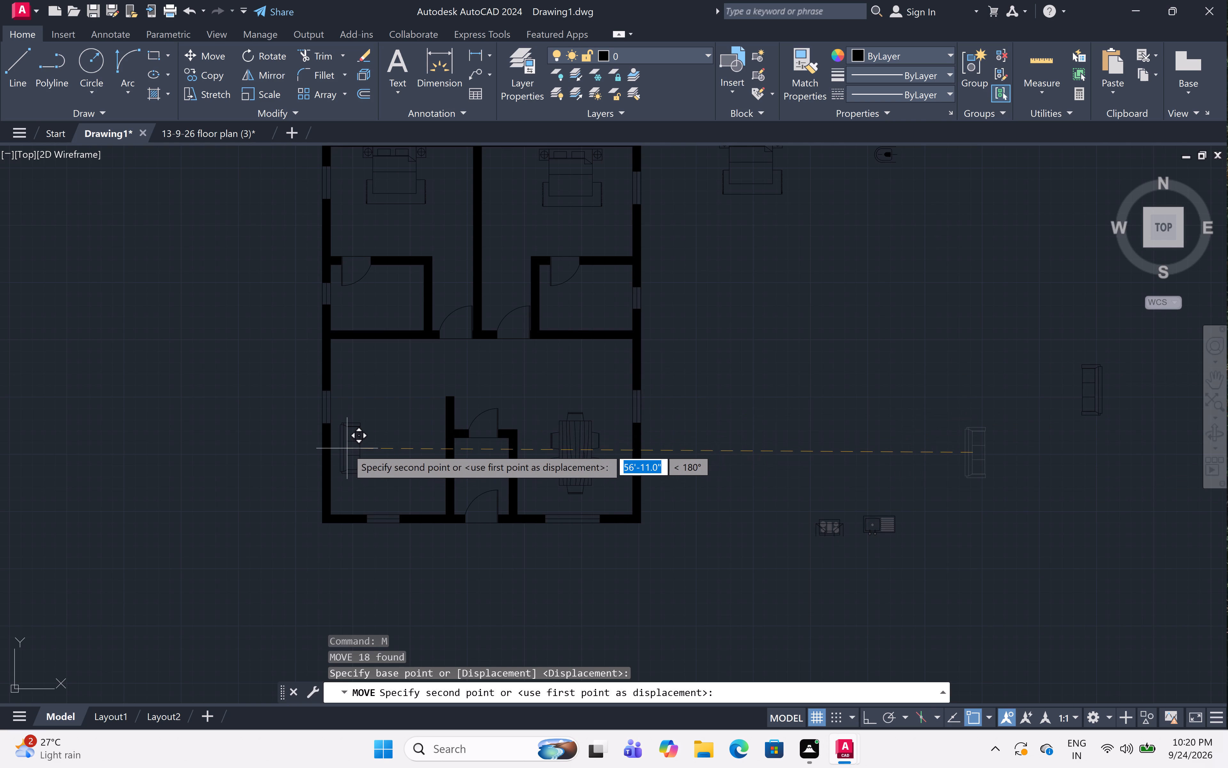
{"action": "scroll", "coordinate": [346, 449], "scroll_direction": "up", "scroll_amount": 2}
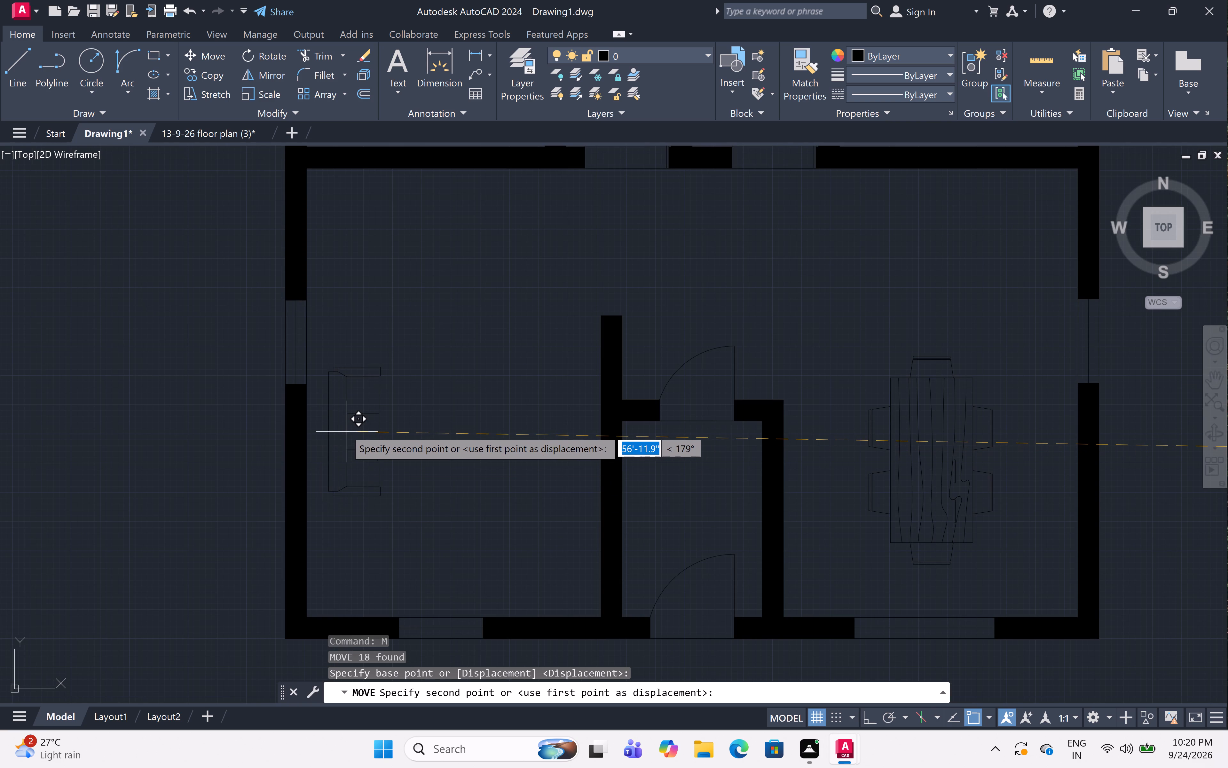
{"action": "left_click", "coordinate": [334, 429]}
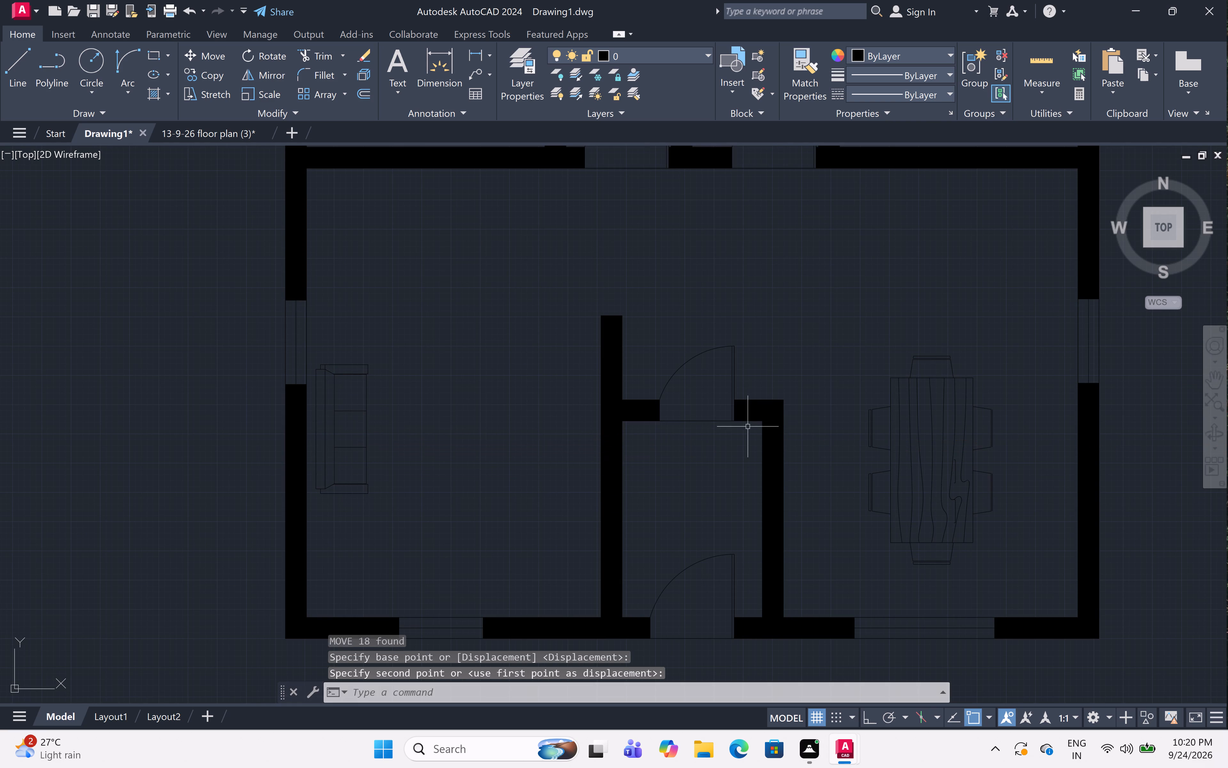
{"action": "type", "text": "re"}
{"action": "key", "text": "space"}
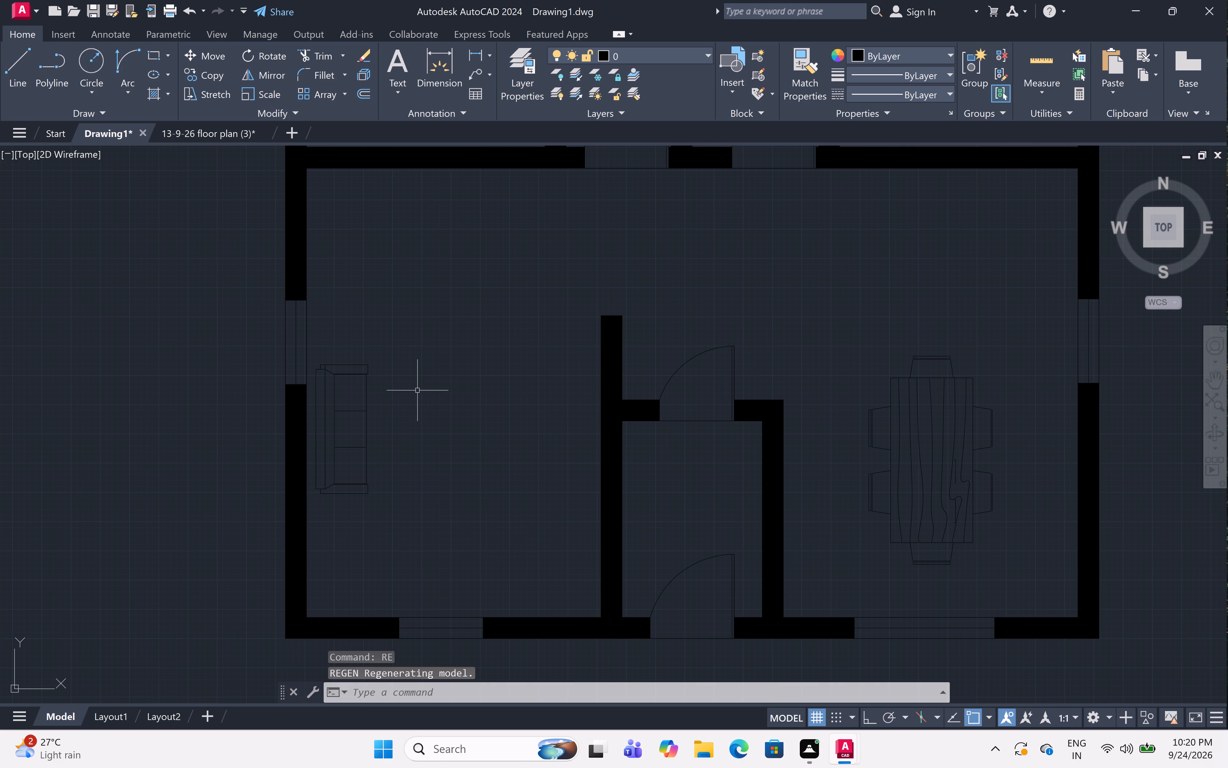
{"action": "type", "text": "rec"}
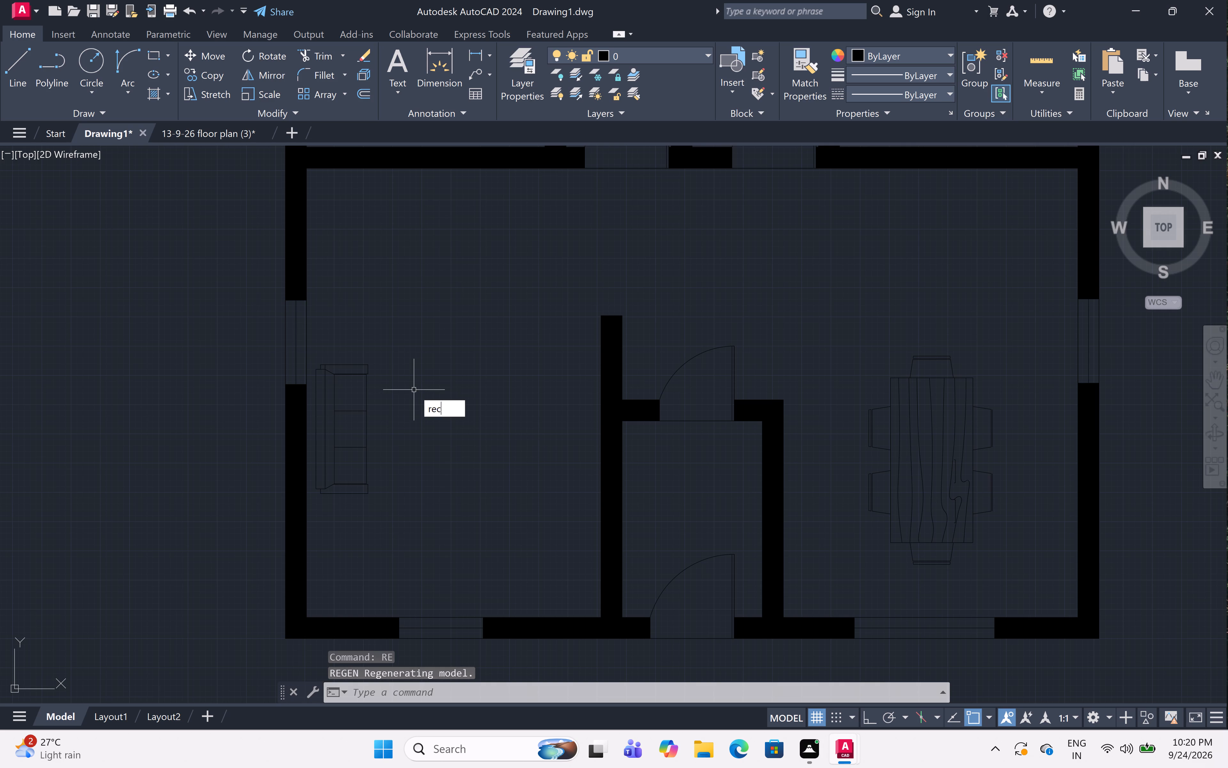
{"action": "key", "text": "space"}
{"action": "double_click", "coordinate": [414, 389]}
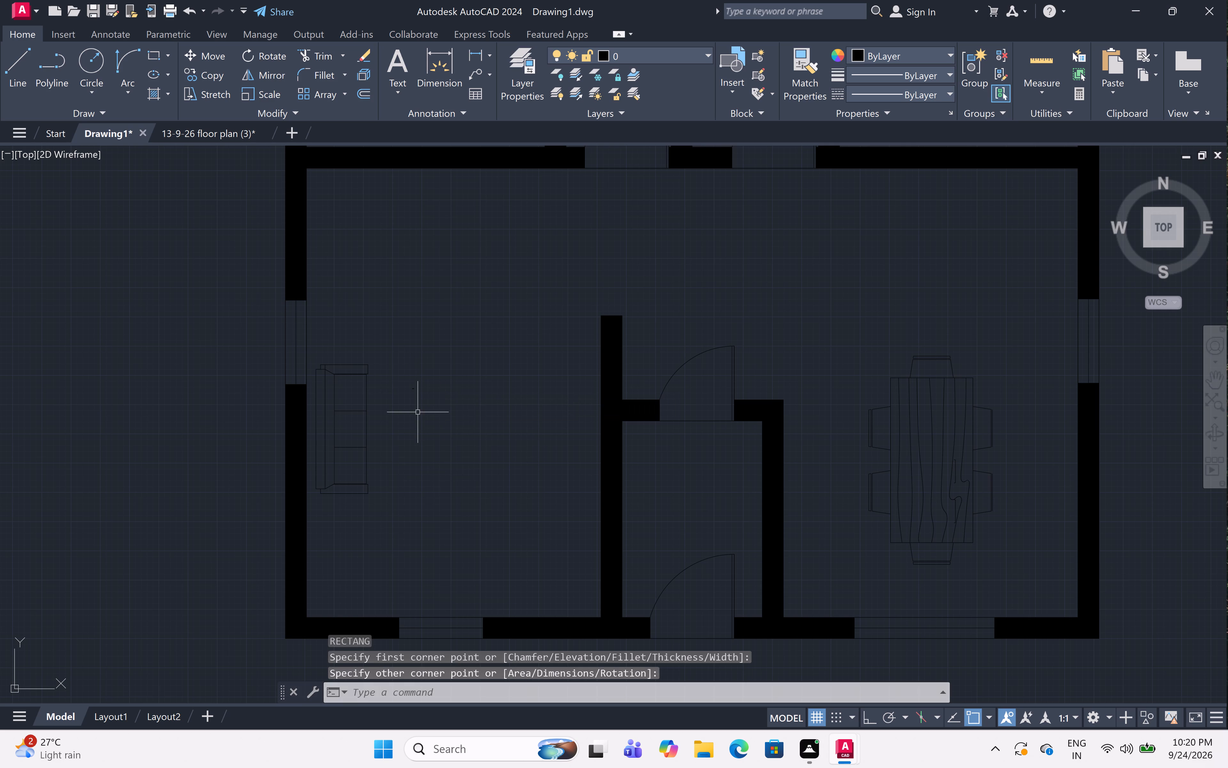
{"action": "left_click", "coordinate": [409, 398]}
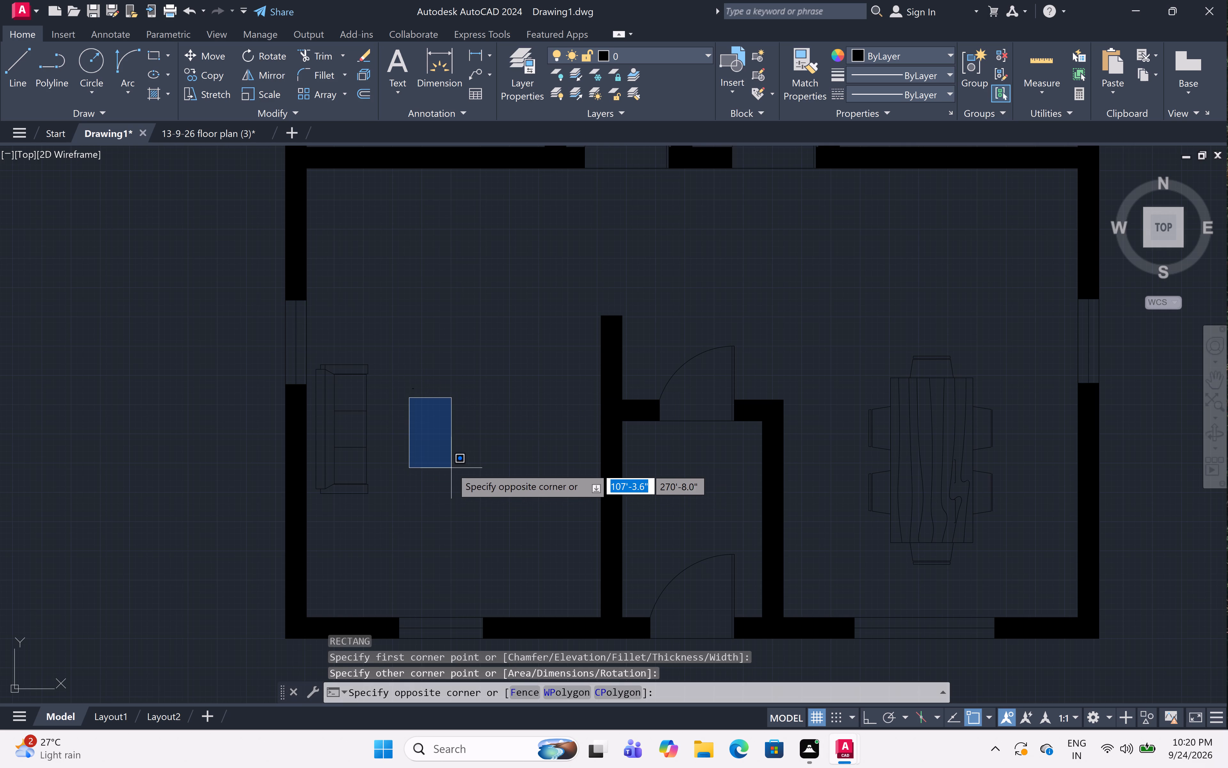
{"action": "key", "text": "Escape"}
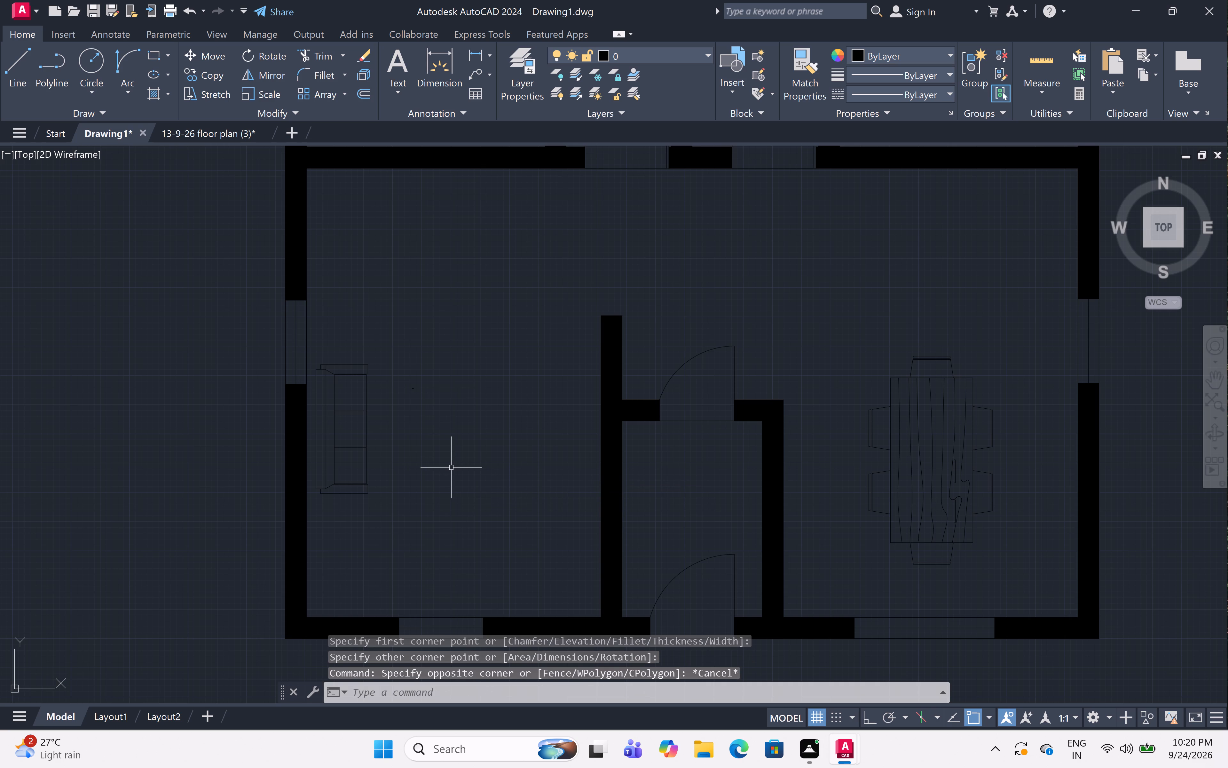
Draw a small upright rectangle as a coffee table in front of the sofa in the lower-left room.
{"action": "type", "text": "rec"}
{"action": "key", "text": "space"}
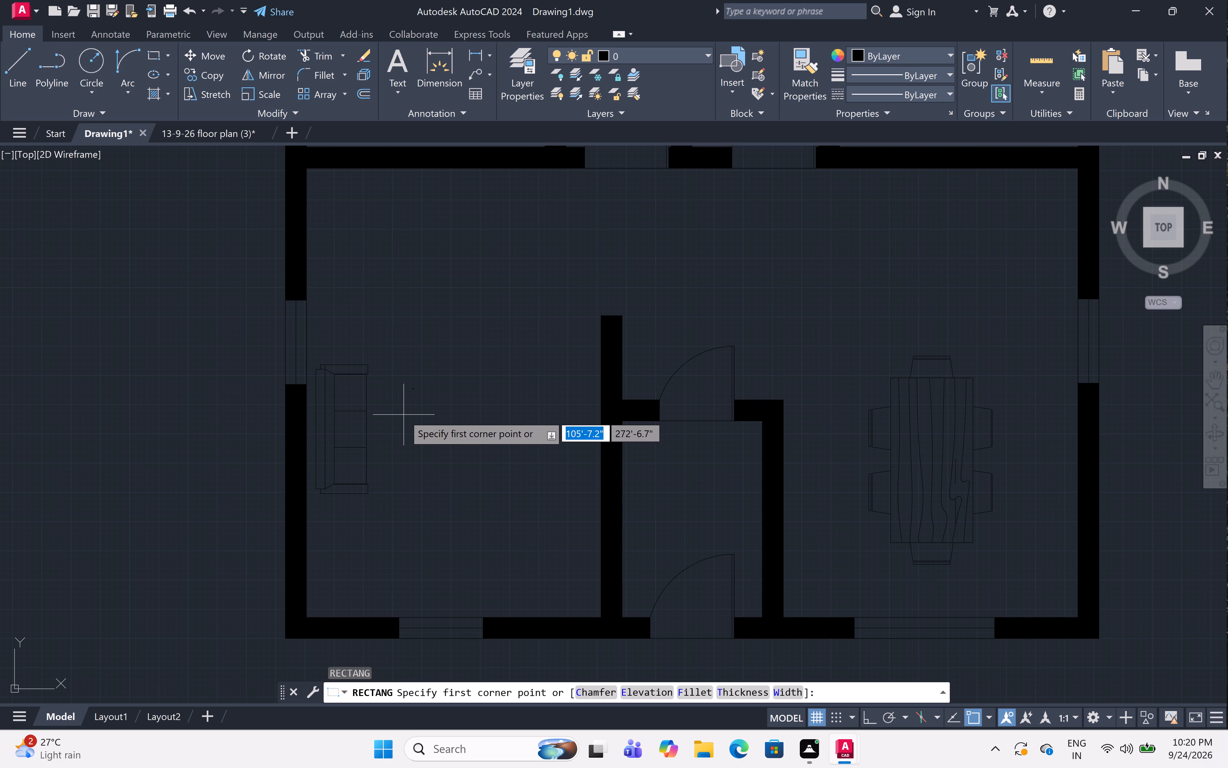
{"action": "left_click", "coordinate": [404, 389]}
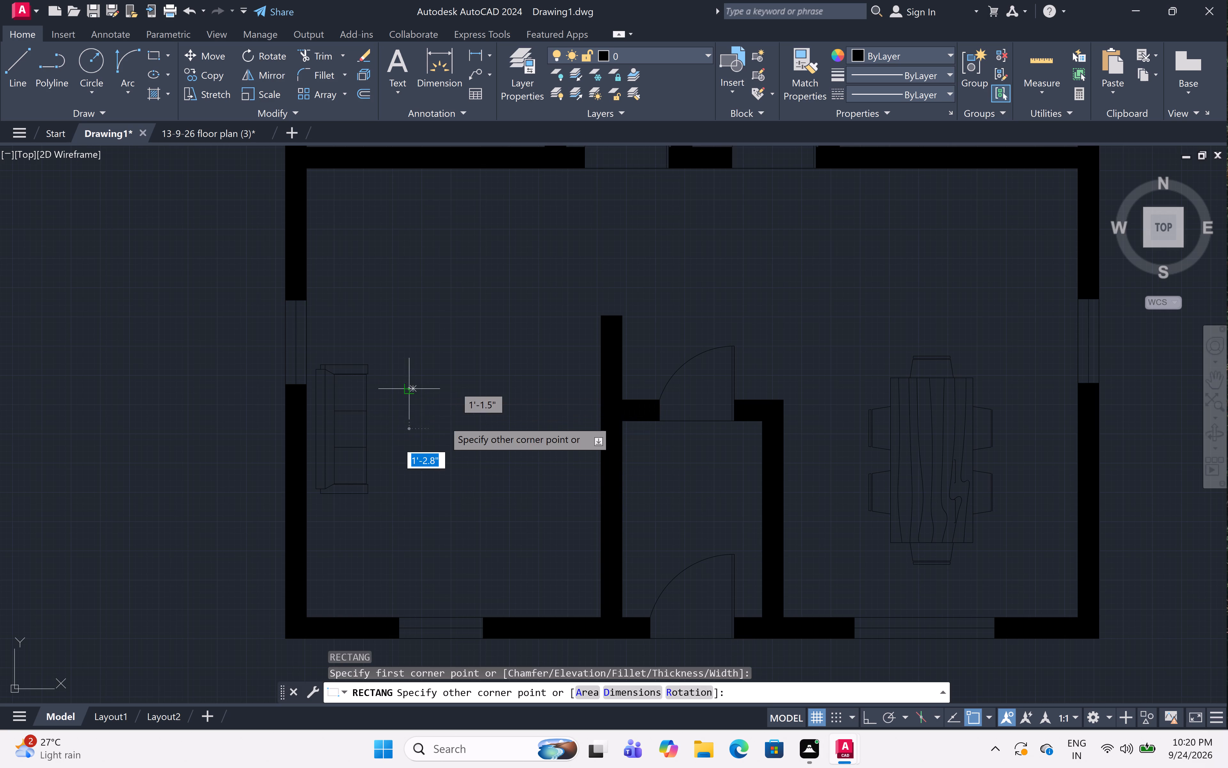
{"action": "left_click", "coordinate": [447, 467]}
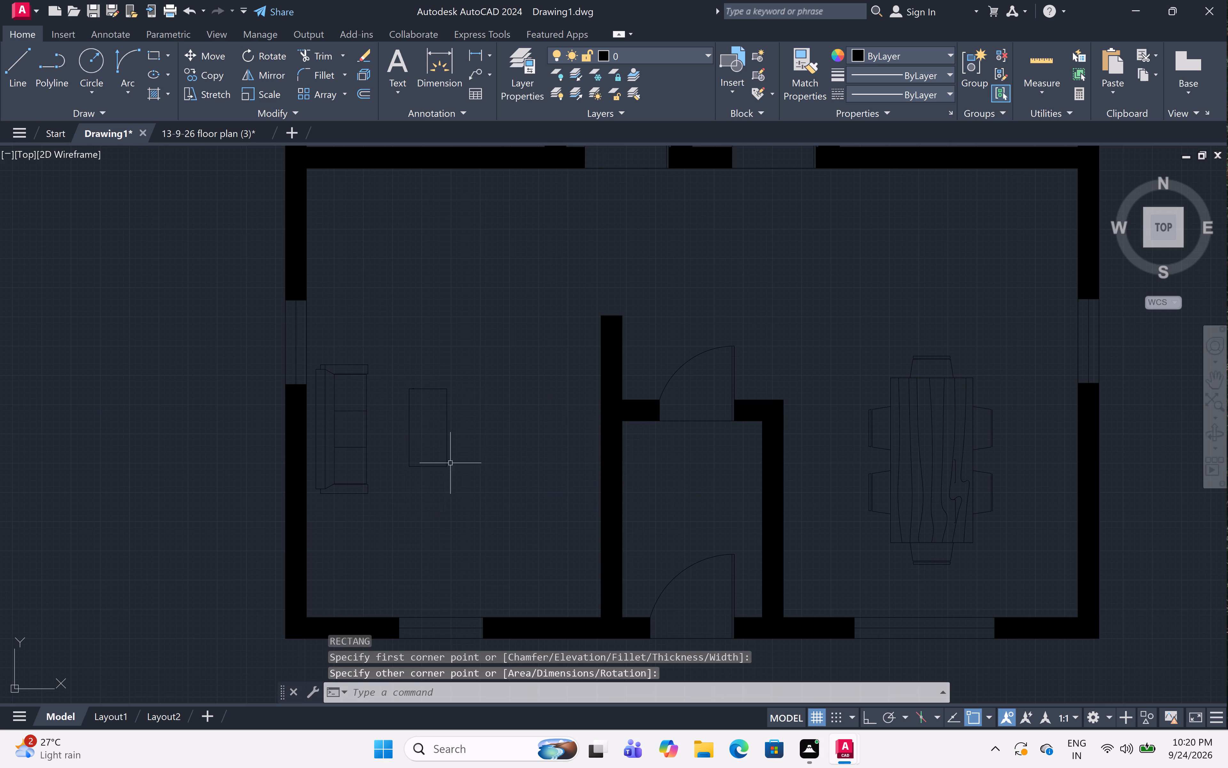
Offset the coffee table rectangle 1" inward to form an inner border.
{"action": "scroll", "coordinate": [410, 433], "scroll_direction": "up", "scroll_amount": 3}
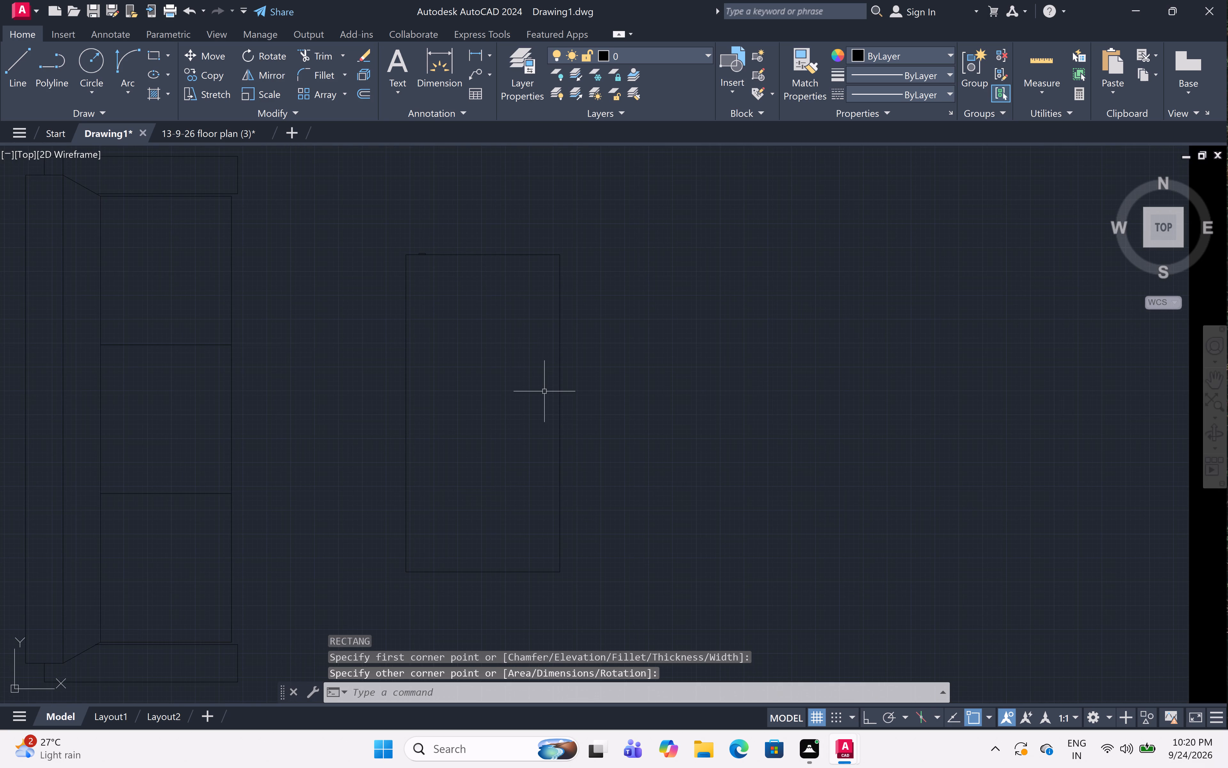
{"action": "key", "text": "o"}
{"action": "type", "text": "ff"}
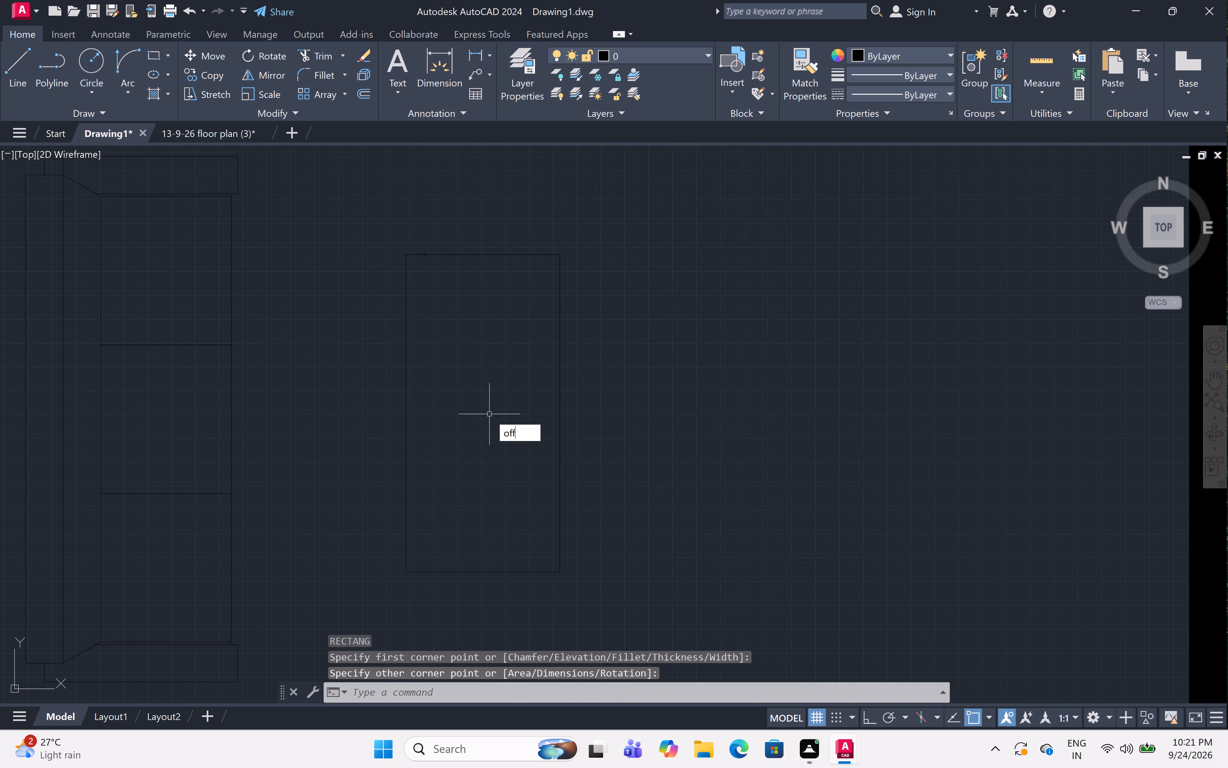
{"action": "key", "text": "space"}
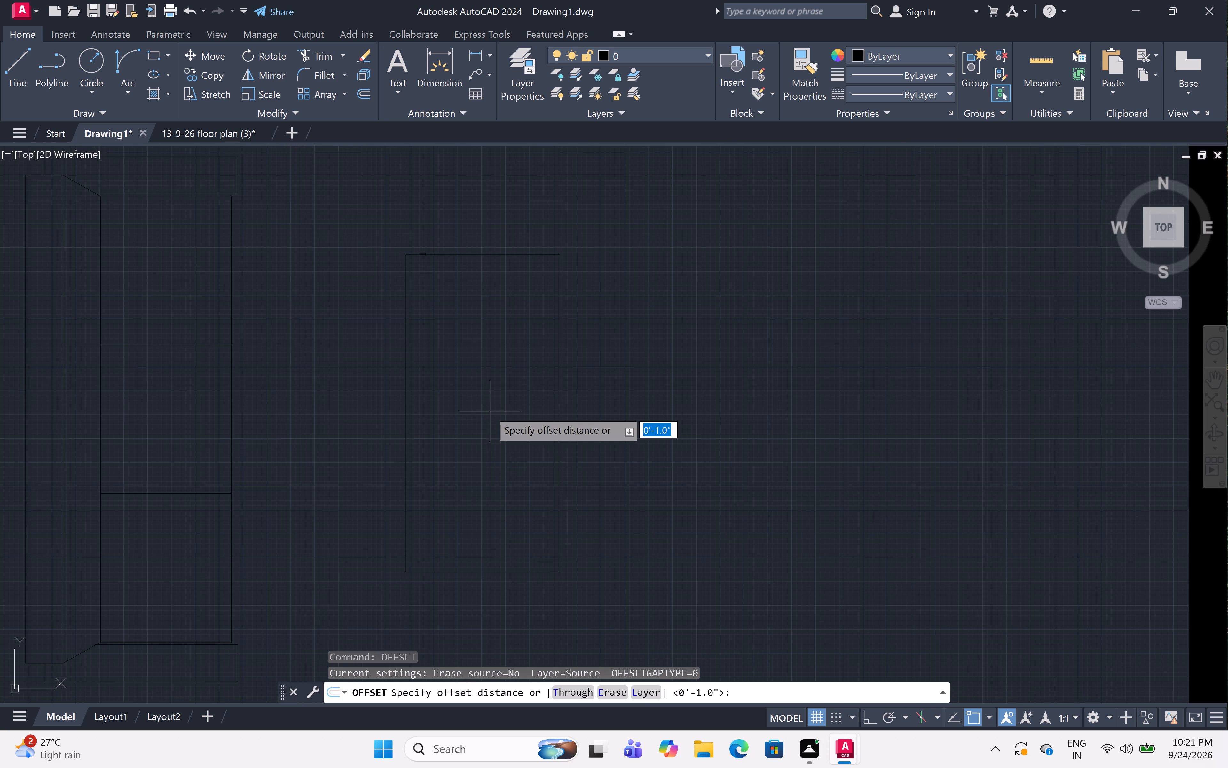
{"action": "key", "text": "space"}
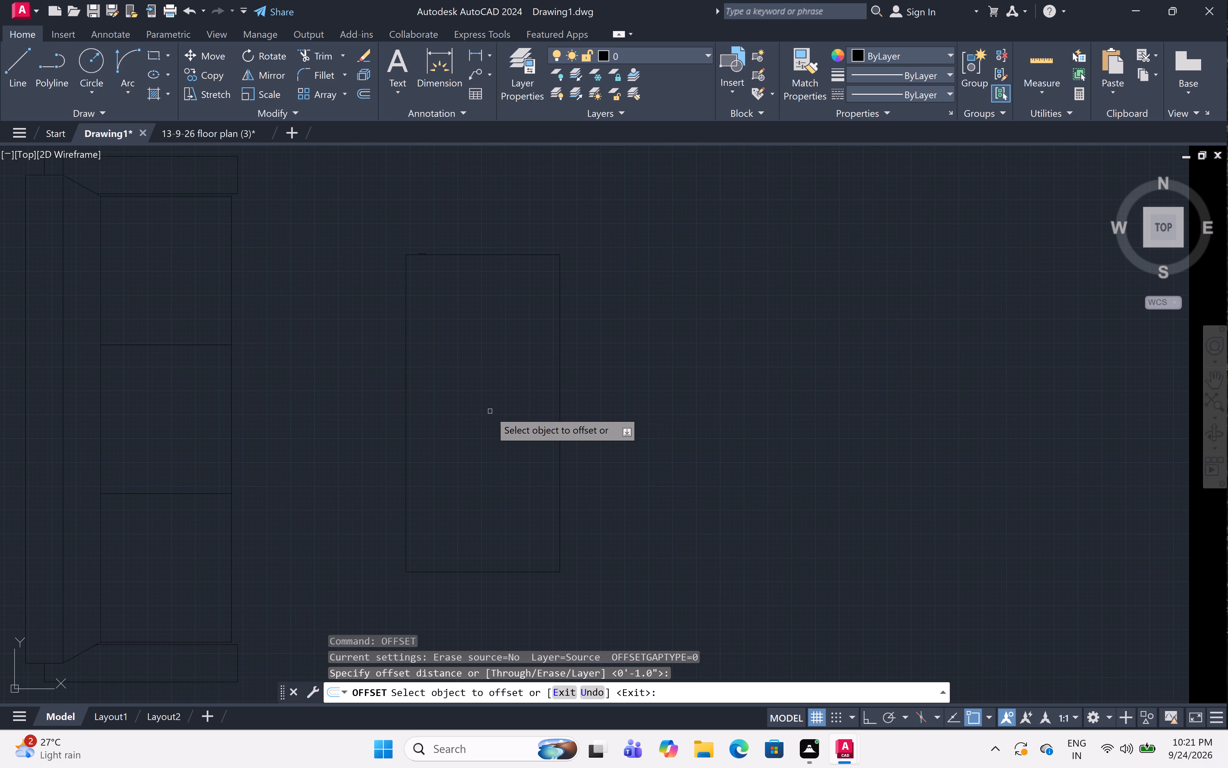
{"action": "left_click", "coordinate": [515, 254]}
{"action": "left_click", "coordinate": [450, 497]}
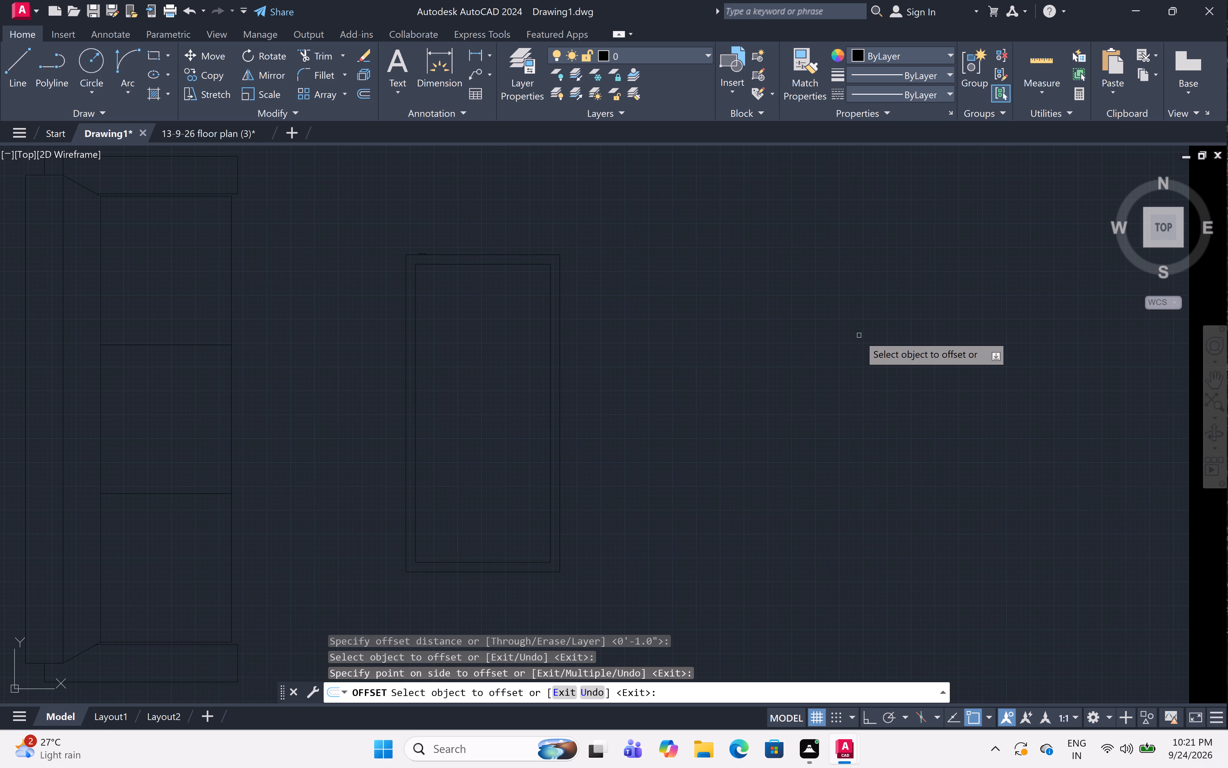
{"action": "key", "text": "Escape"}
Add the multiline text "BED ROOM" below the bed in the upper-left bedroom of the plan.
{"action": "scroll", "coordinate": [807, 281], "scroll_direction": "down", "scroll_amount": 3}
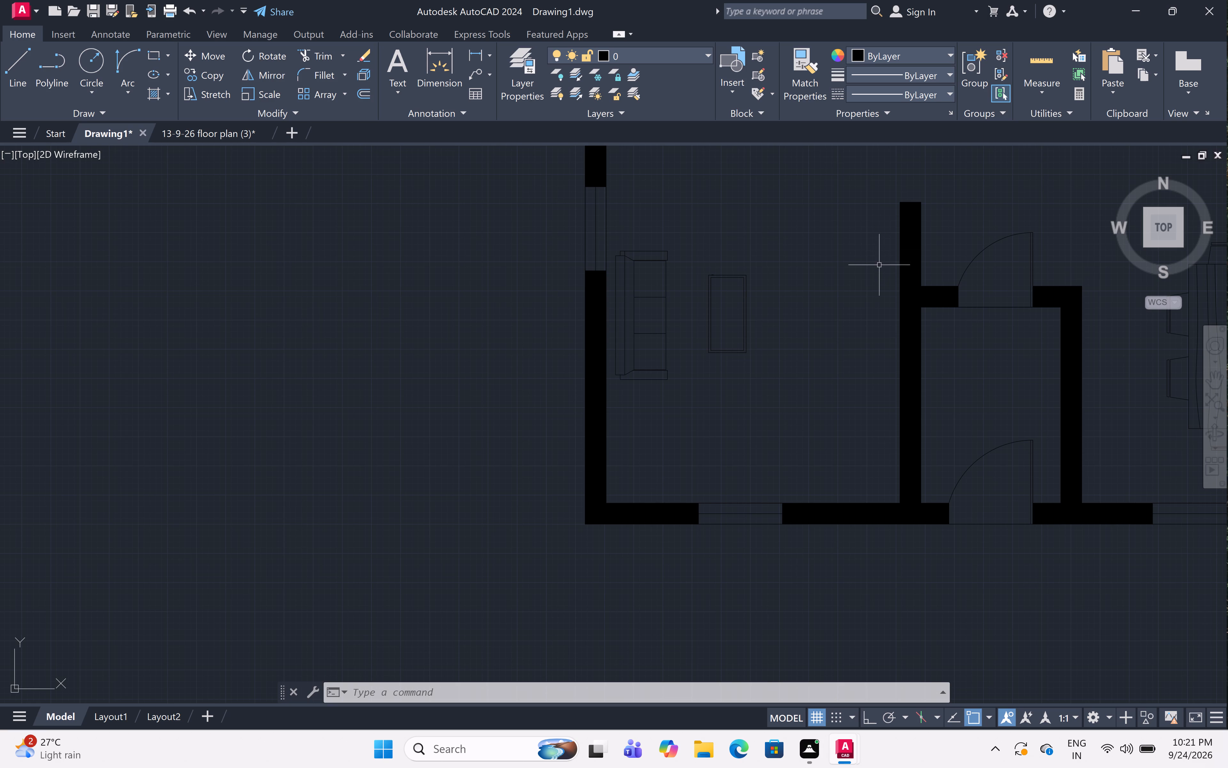
{"action": "scroll", "coordinate": [714, 332], "scroll_direction": "down", "scroll_amount": 2}
{"action": "middle_click_drag", "start_coordinate": [810, 284], "coordinate": [563, 468]}
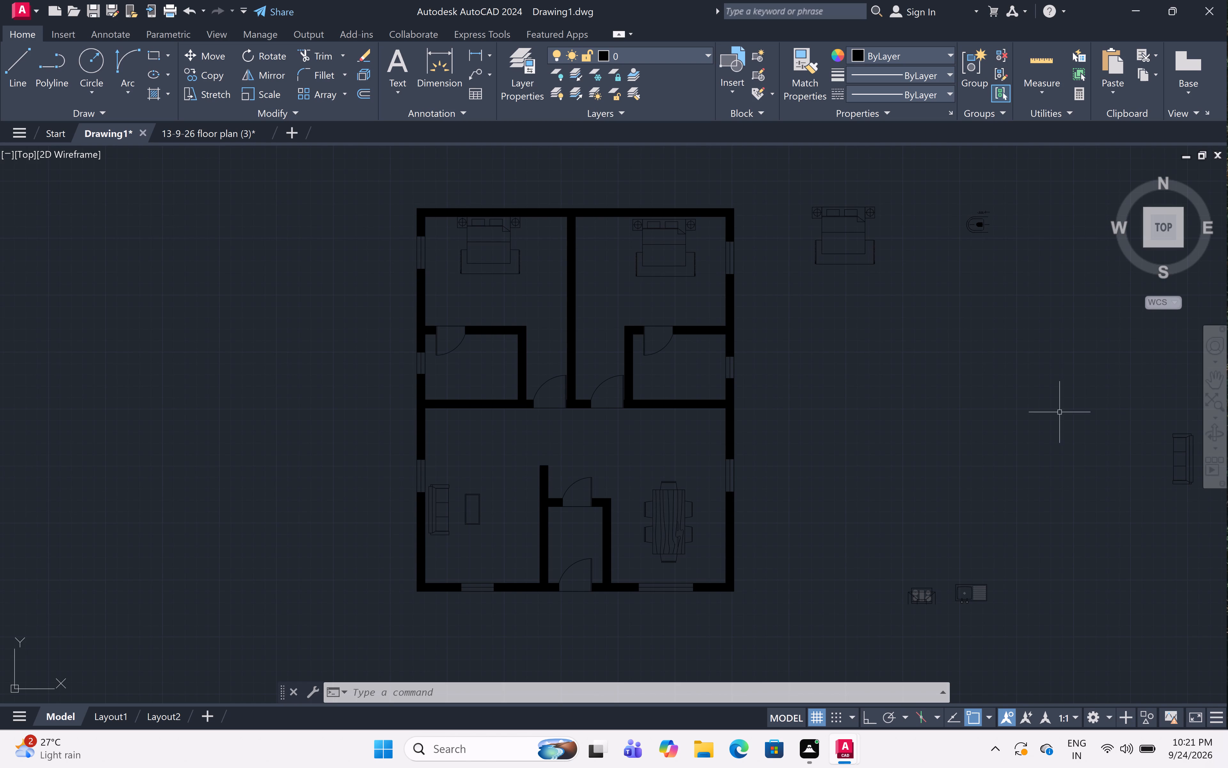
{"action": "scroll", "coordinate": [536, 273], "scroll_direction": "up", "scroll_amount": 3}
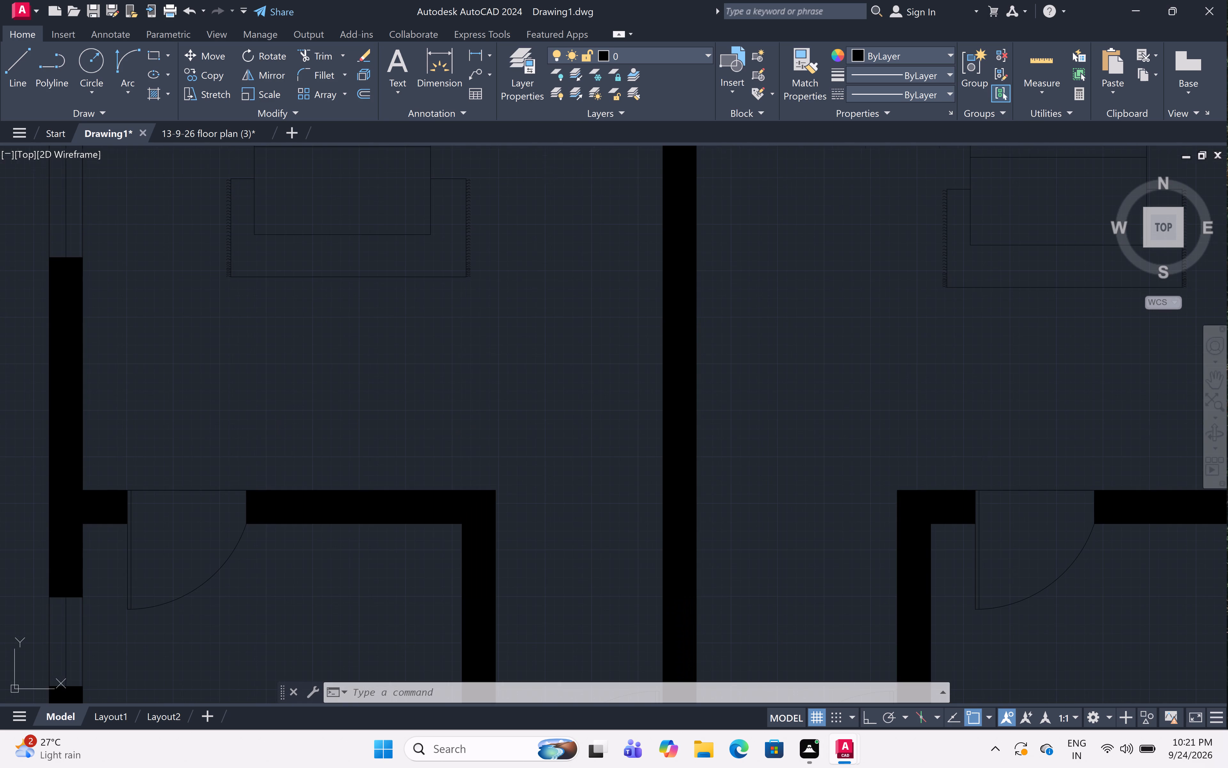
{"action": "type", "text": "mt"}
{"action": "key", "text": "space"}
{"action": "scroll", "coordinate": [519, 360], "scroll_direction": "down", "scroll_amount": 2}
{"action": "scroll", "coordinate": [382, 351], "scroll_direction": "up", "scroll_amount": 1}
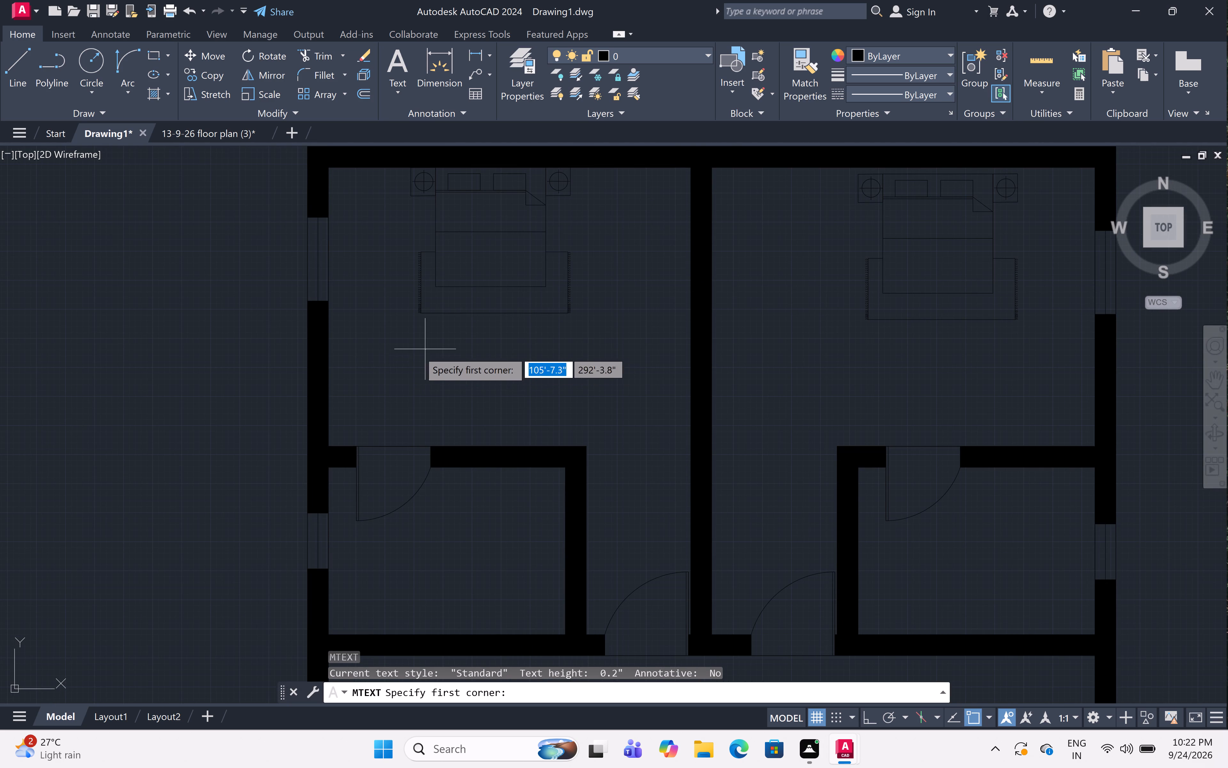
{"action": "left_click", "coordinate": [412, 340]}
{"action": "left_click", "coordinate": [587, 396]}
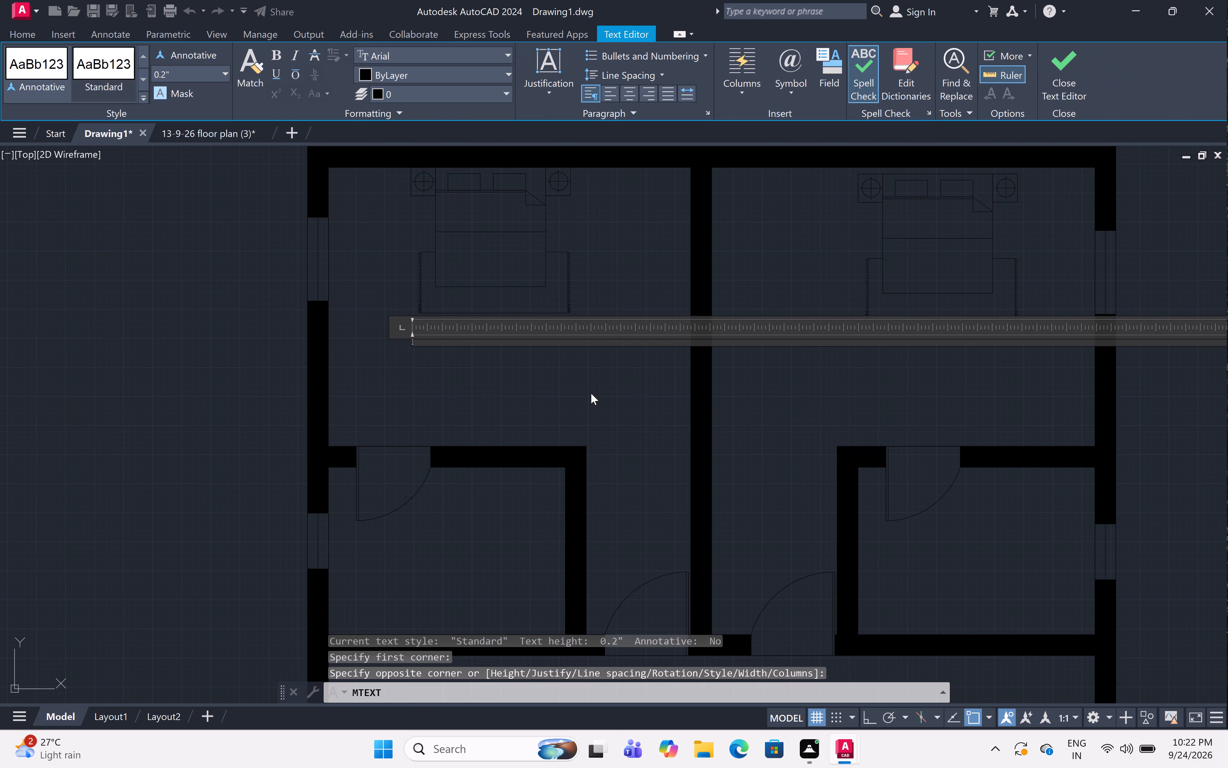
{"action": "type", "text": "bed"}
{"action": "key", "text": "space"}
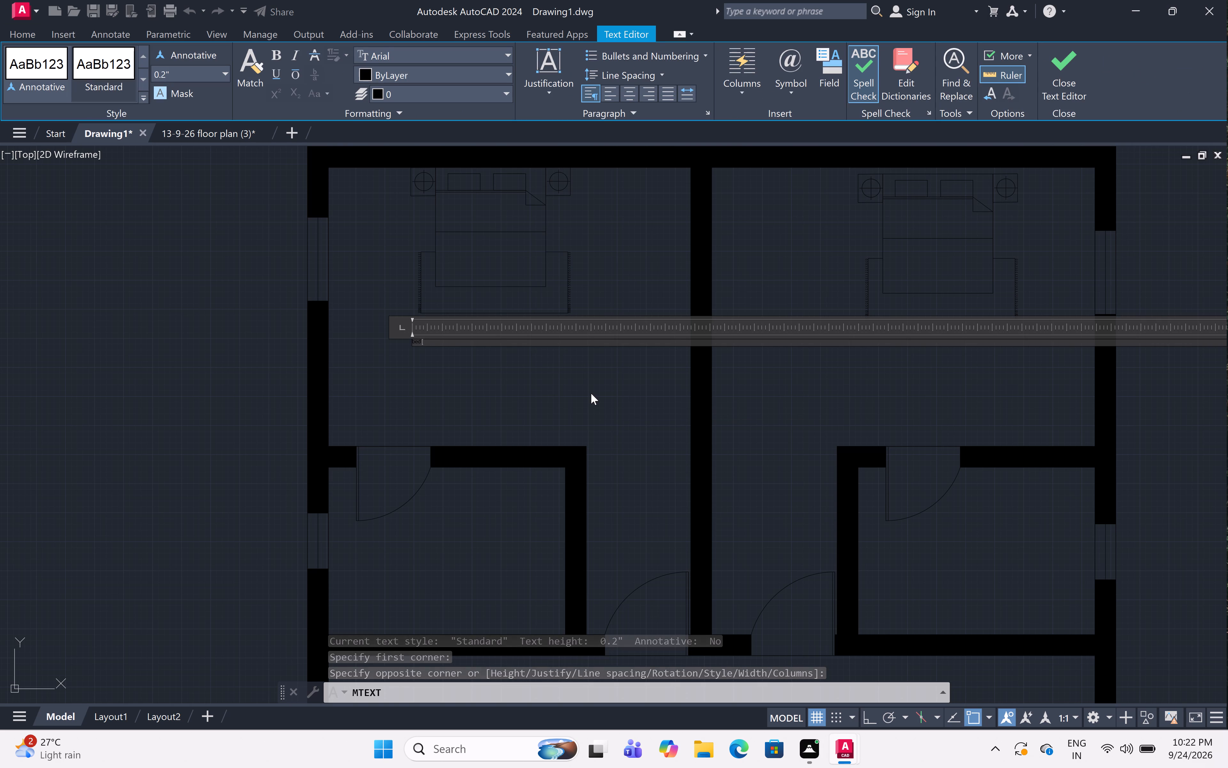
{"action": "type", "text": "room"}
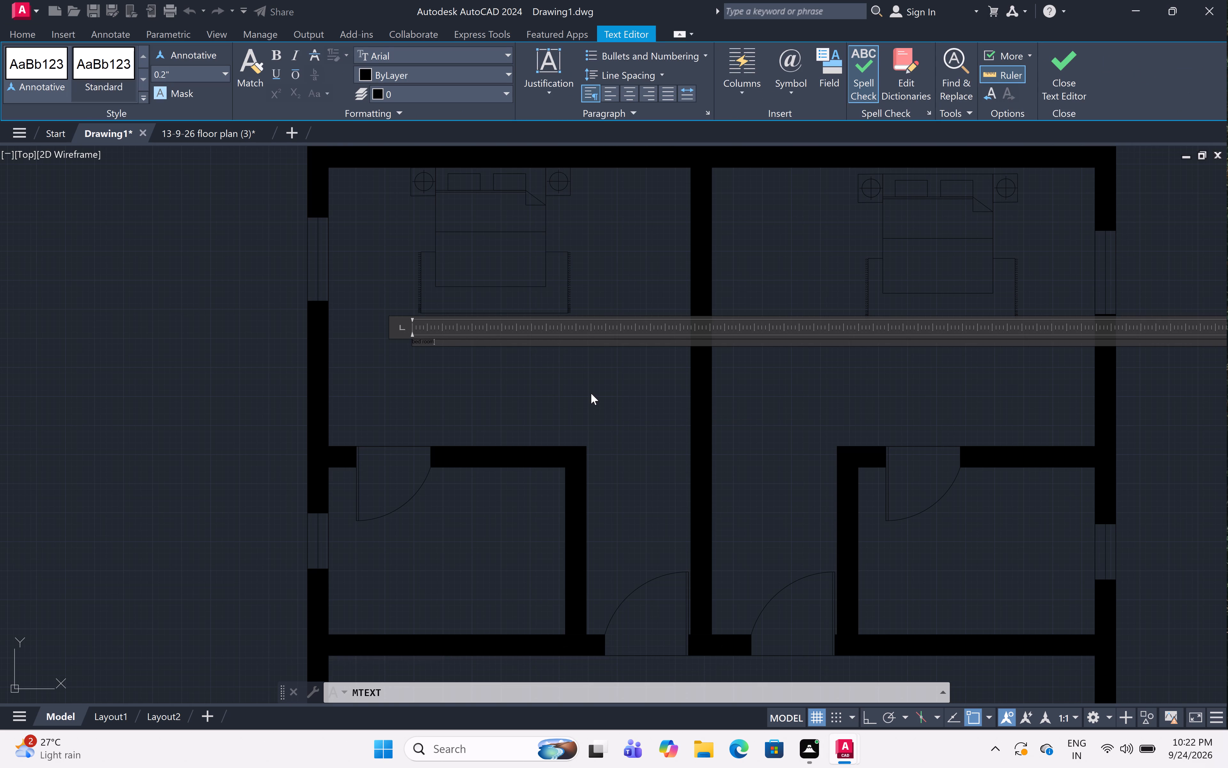
{"action": "scroll", "coordinate": [429, 347], "scroll_direction": "up", "scroll_amount": 2}
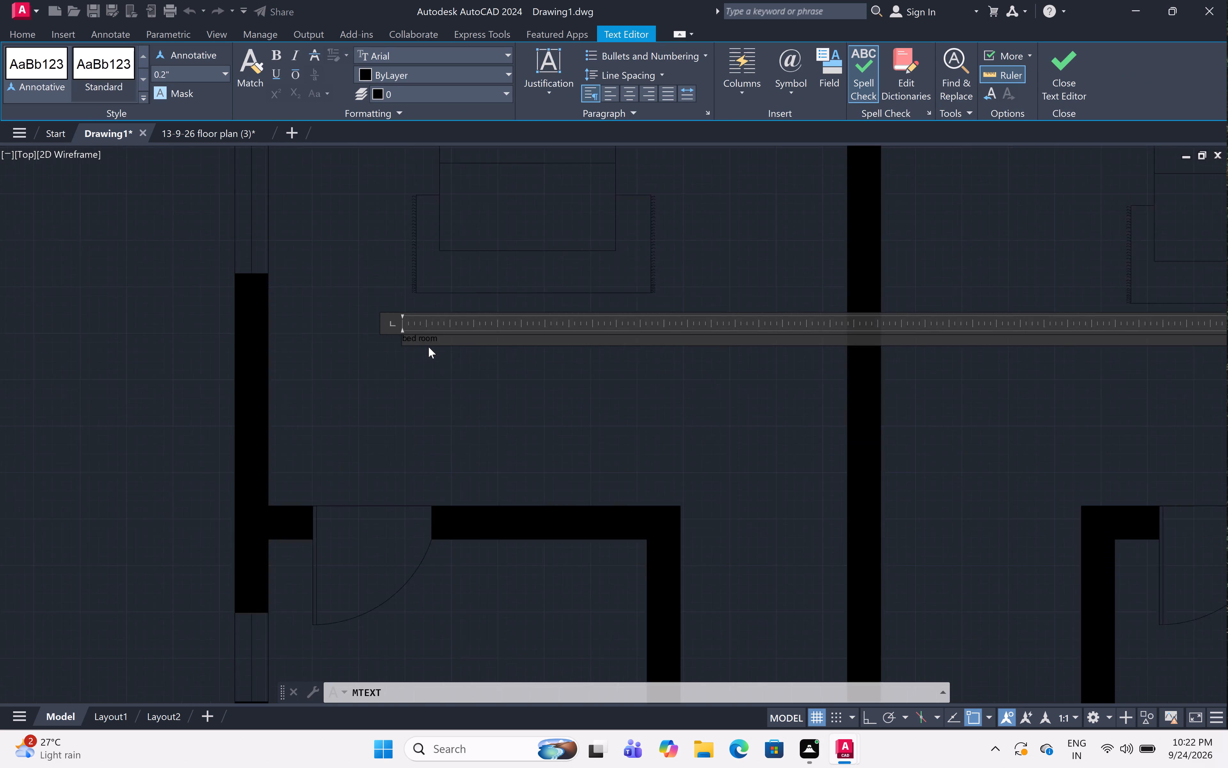
{"action": "scroll", "coordinate": [454, 393], "scroll_direction": "down", "scroll_amount": 1}
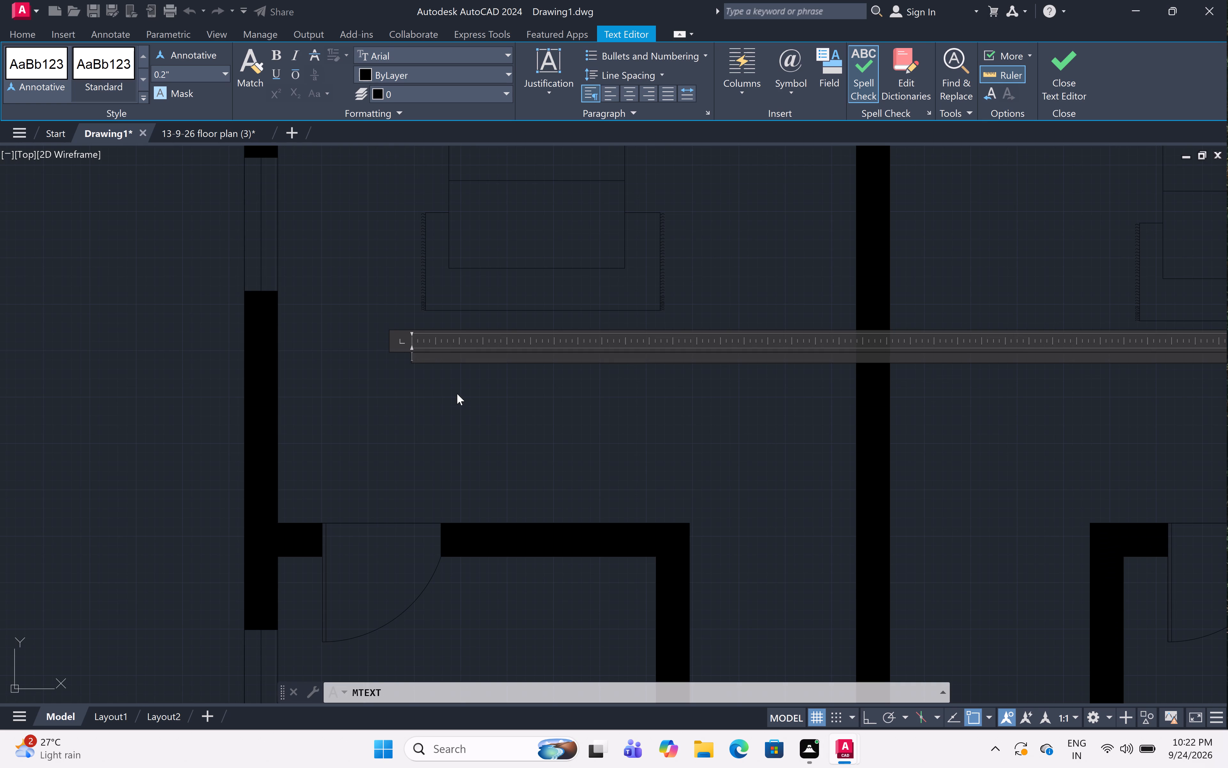
{"action": "type", "text": "BED ROOM"}
{"action": "left_click", "coordinate": [451, 457]}
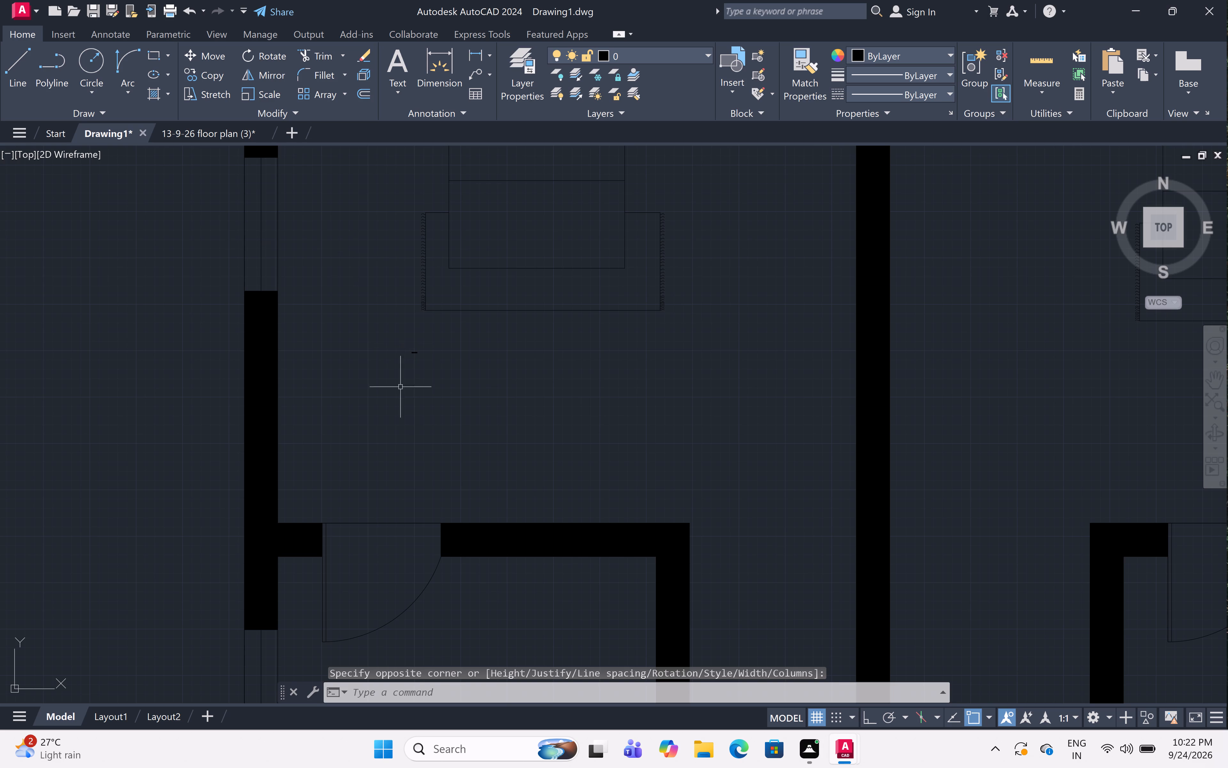
Set the text height of the BED ROOM label to 6".
{"action": "double_click", "coordinate": [393, 338]}
{"action": "double_click", "coordinate": [501, 414]}
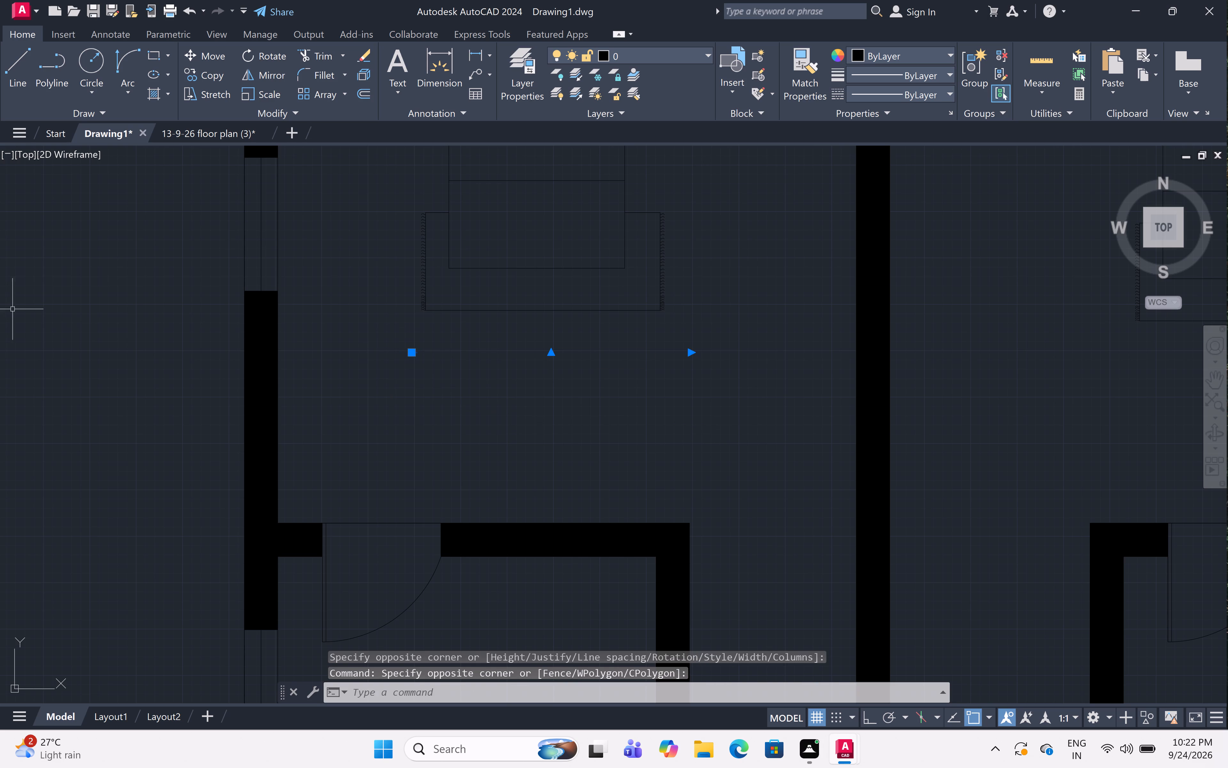
{"action": "right_click", "coordinate": [367, 322]}
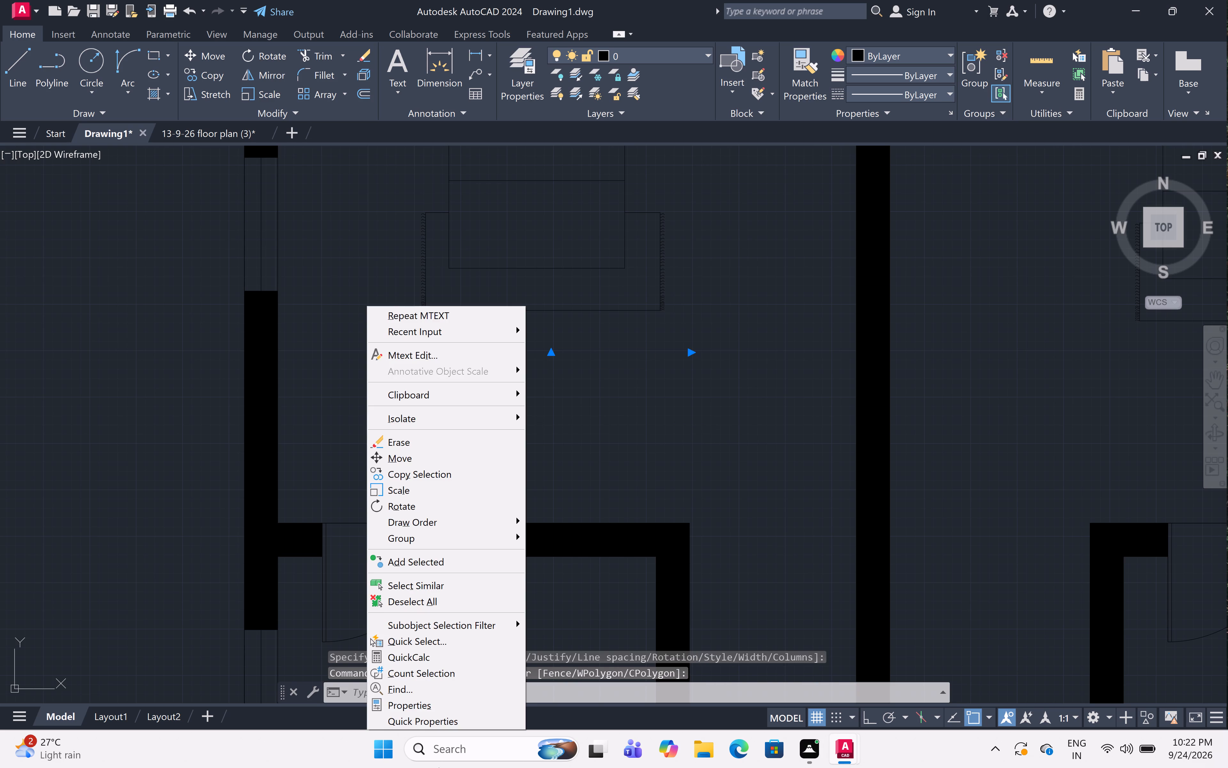
{"action": "left_click", "coordinate": [425, 708]}
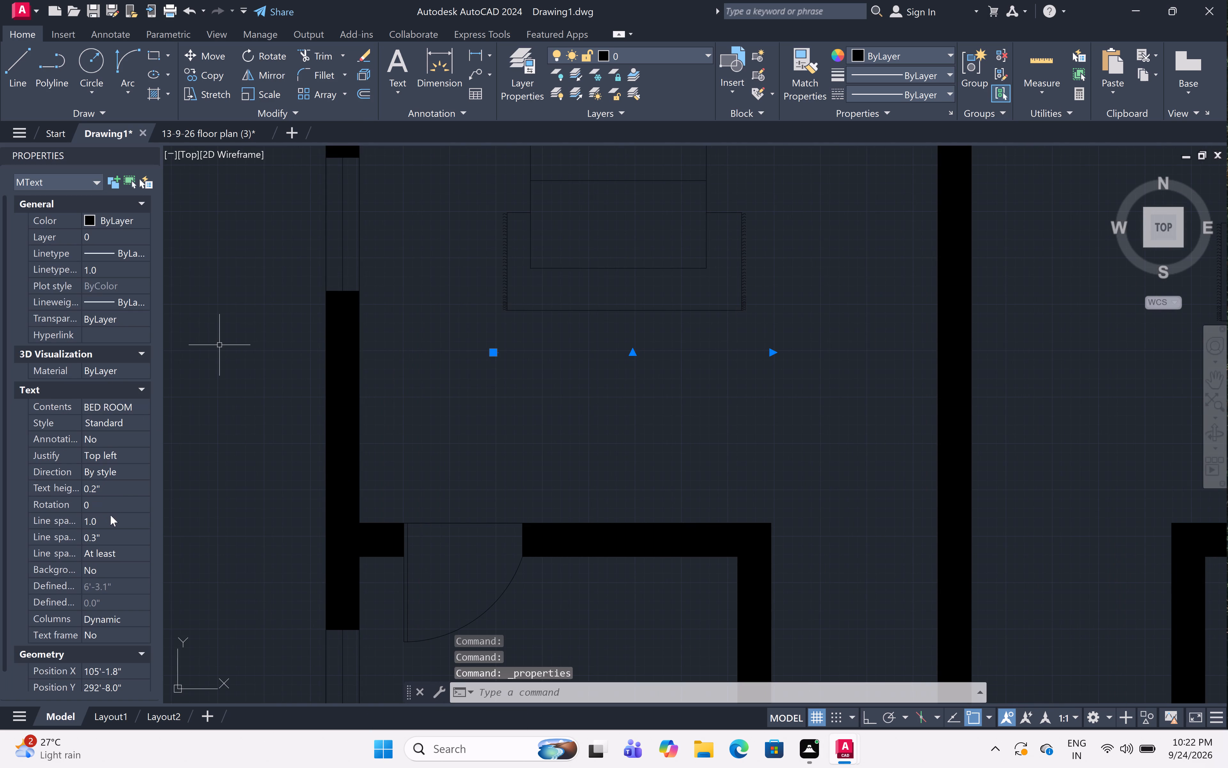
{"action": "left_click", "coordinate": [130, 483]}
{"action": "key", "text": "BackSpace"}
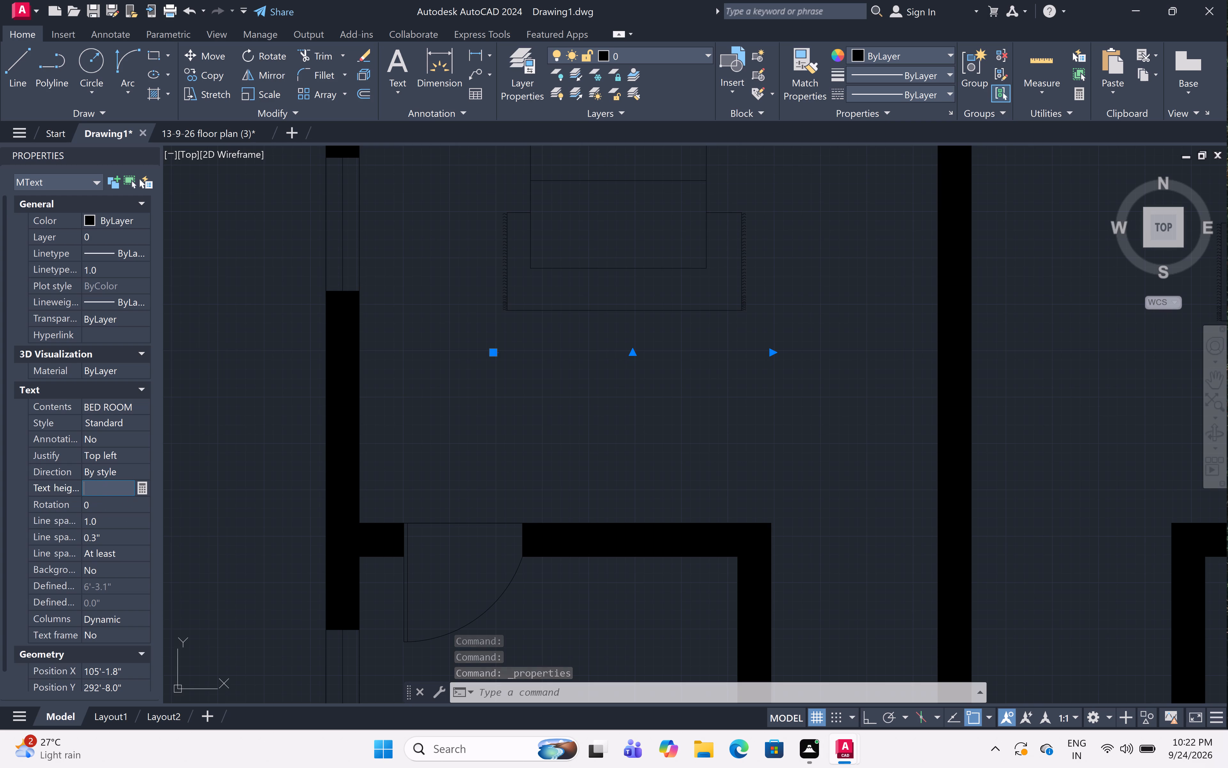
{"action": "key", "text": "6"}
{"action": "key", "text": "apostrophe"}
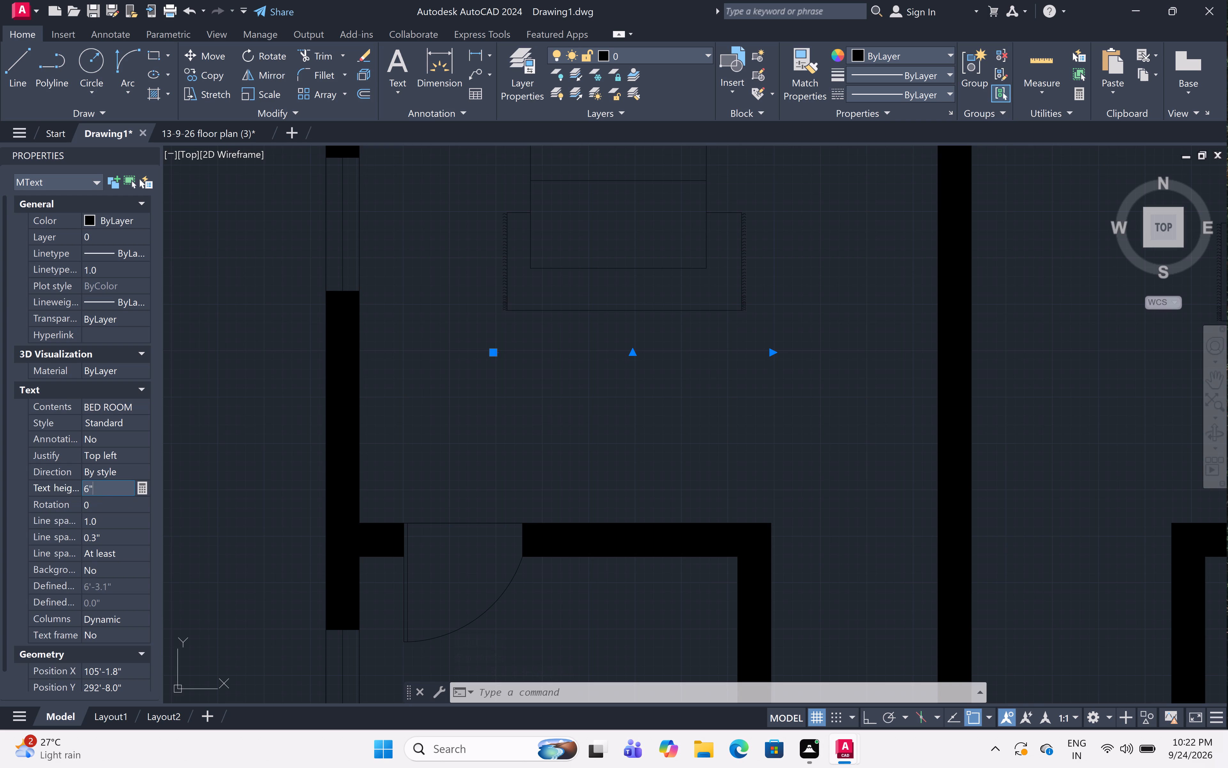
{"action": "left_click", "coordinate": [615, 463]}
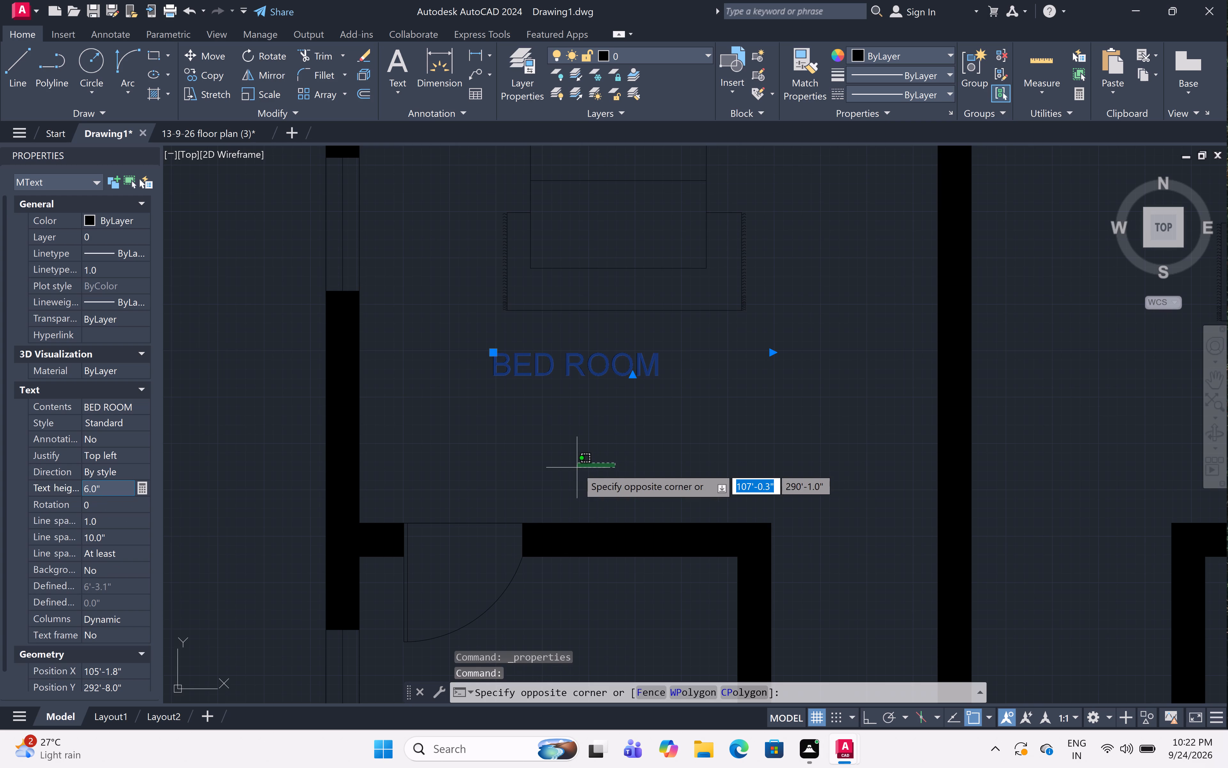
{"action": "key", "text": "Escape"}
{"action": "key", "text": "Escape"}
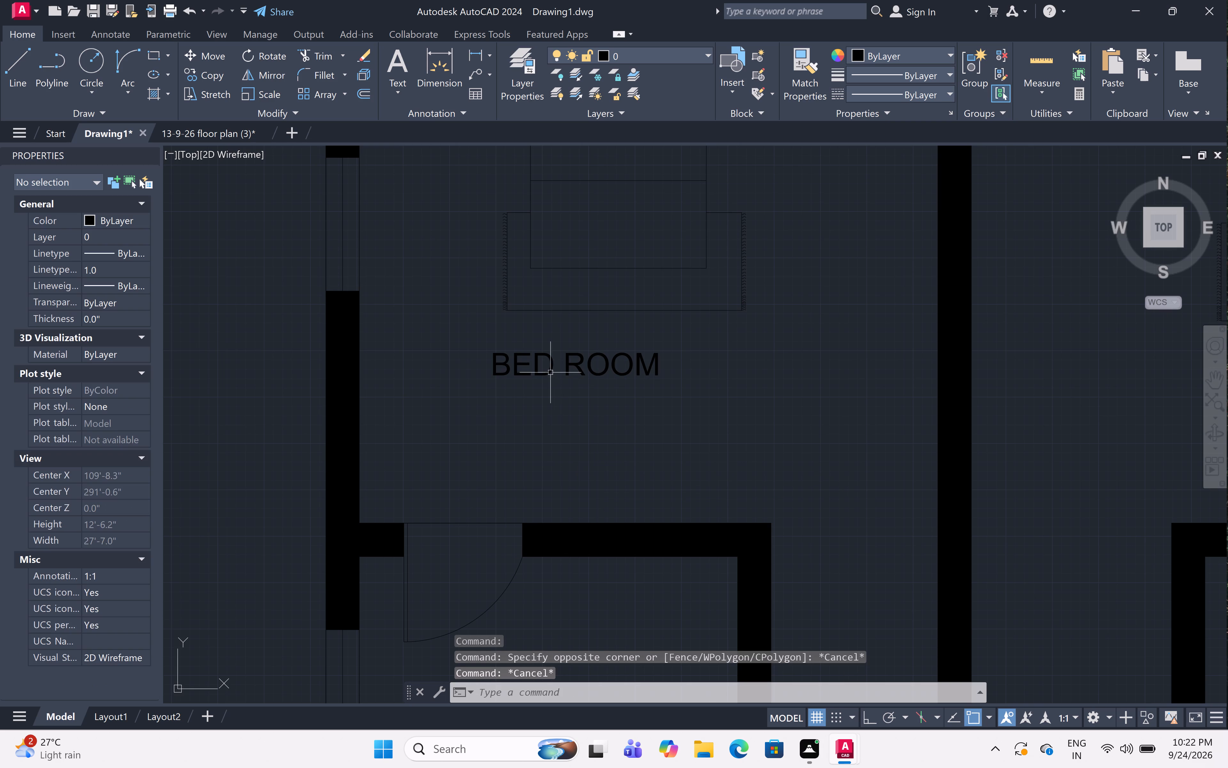
Move the BED ROOM label slightly down and right, centring it beneath the bed in the upper-left bedroom.
{"action": "left_click", "coordinate": [550, 373]}
{"action": "type", "text": "M"}
{"action": "key", "text": "space"}
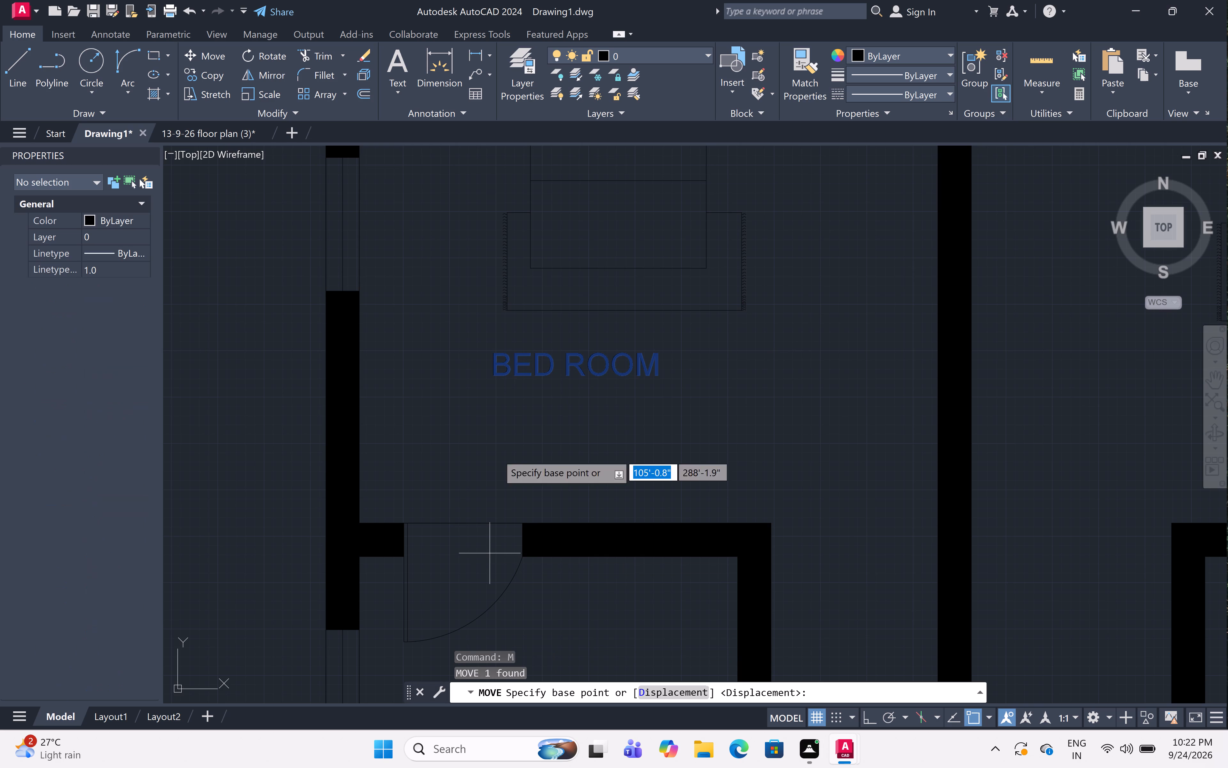
{"action": "left_click", "coordinate": [545, 362]}
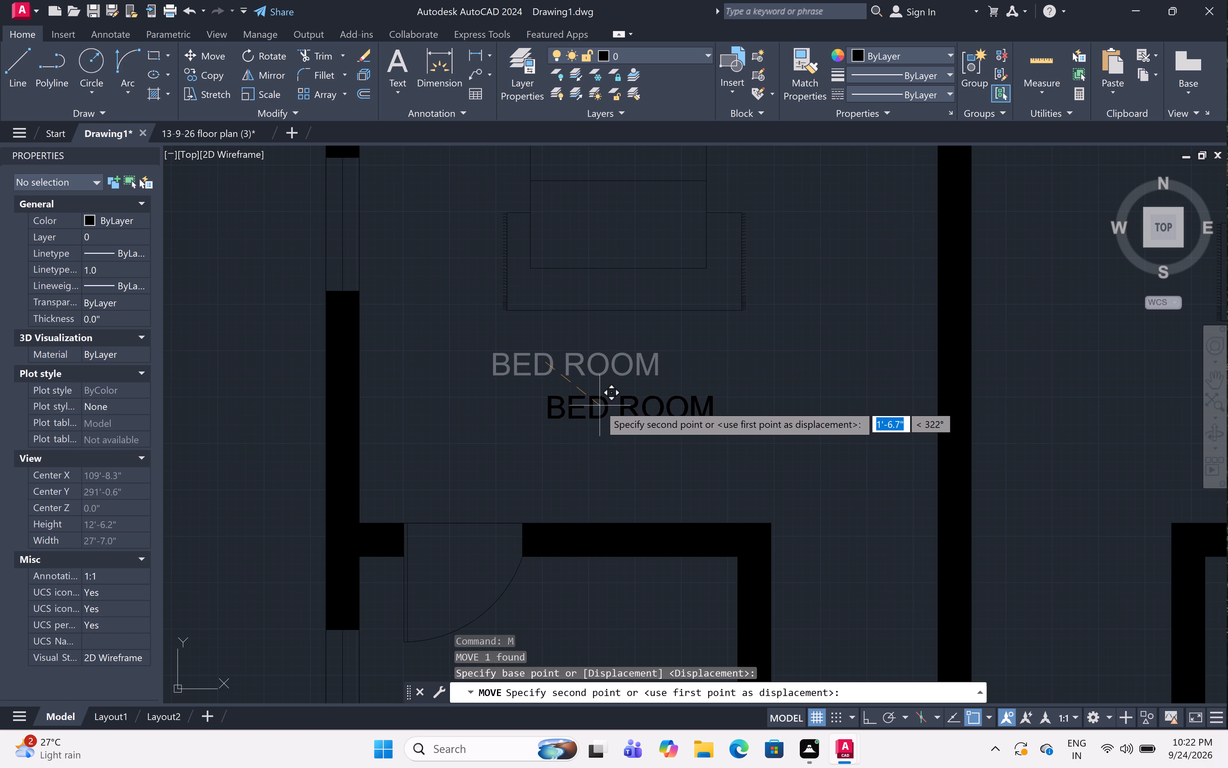
{"action": "left_click", "coordinate": [600, 405]}
Copy the BED ROOM label into the upper-right bedroom, placing it centred below the bed.
{"action": "scroll", "coordinate": [665, 388], "scroll_direction": "down", "scroll_amount": 3}
{"action": "left_click", "coordinate": [692, 381]}
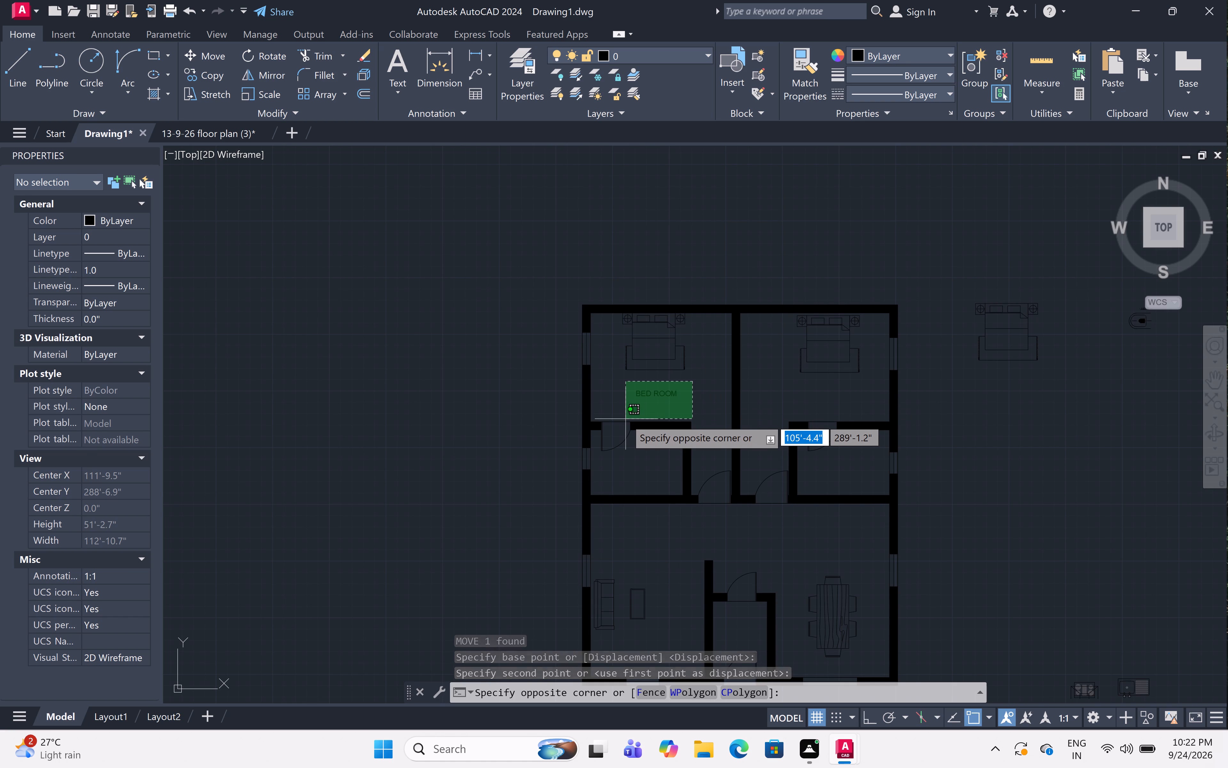
{"action": "left_click", "coordinate": [618, 407]}
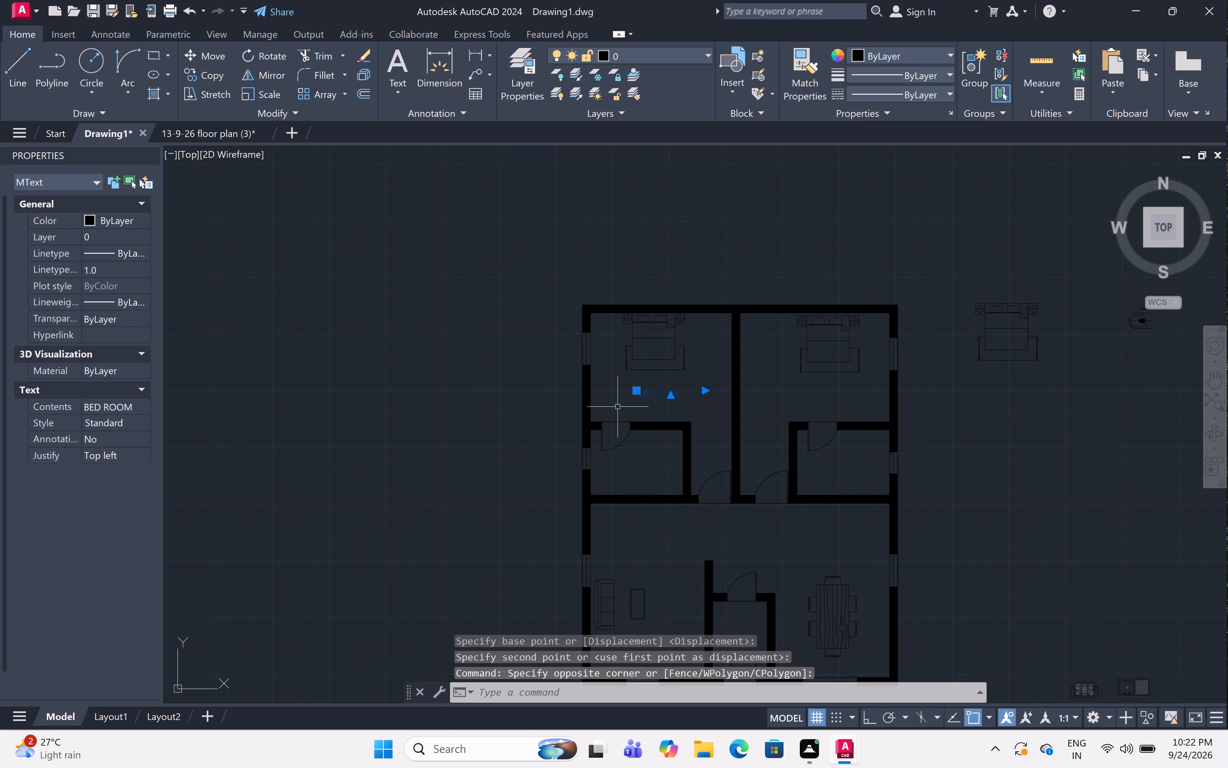
{"action": "key", "text": "c"}
{"action": "type", "text": "O"}
{"action": "key", "text": "space"}
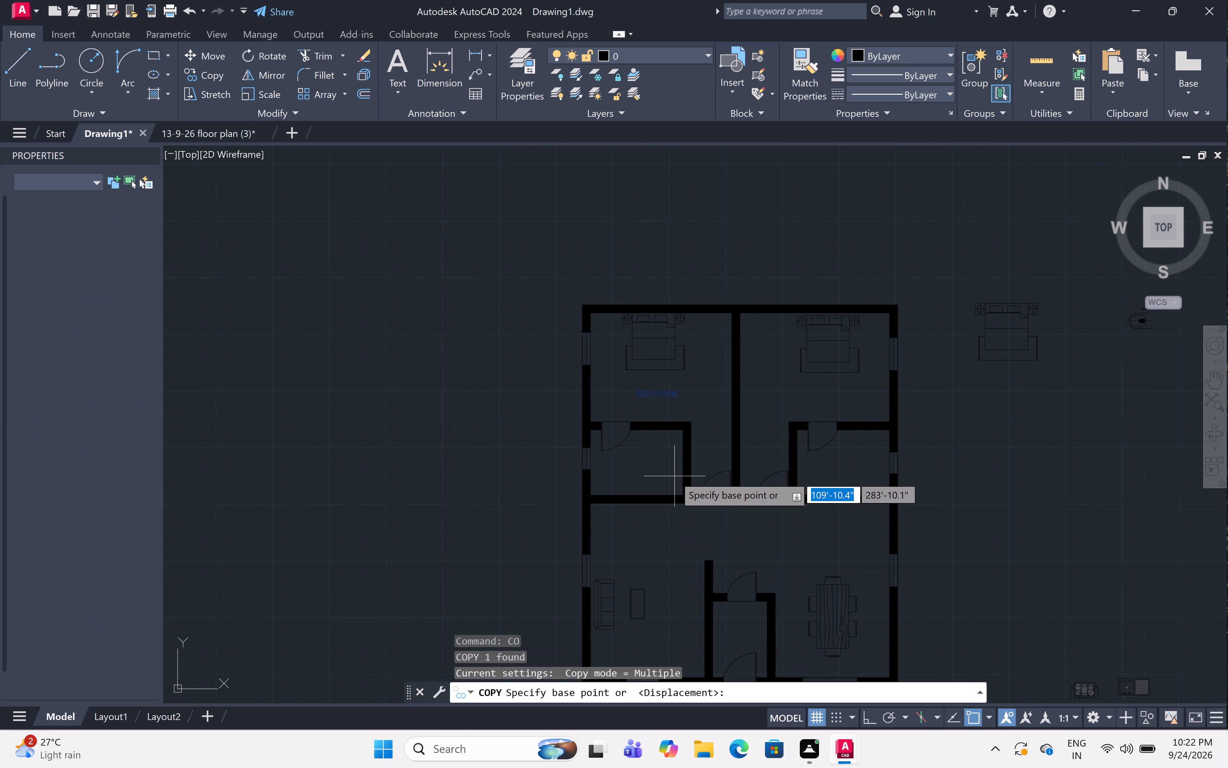
{"action": "scroll", "coordinate": [660, 388], "scroll_direction": "up", "scroll_amount": 2}
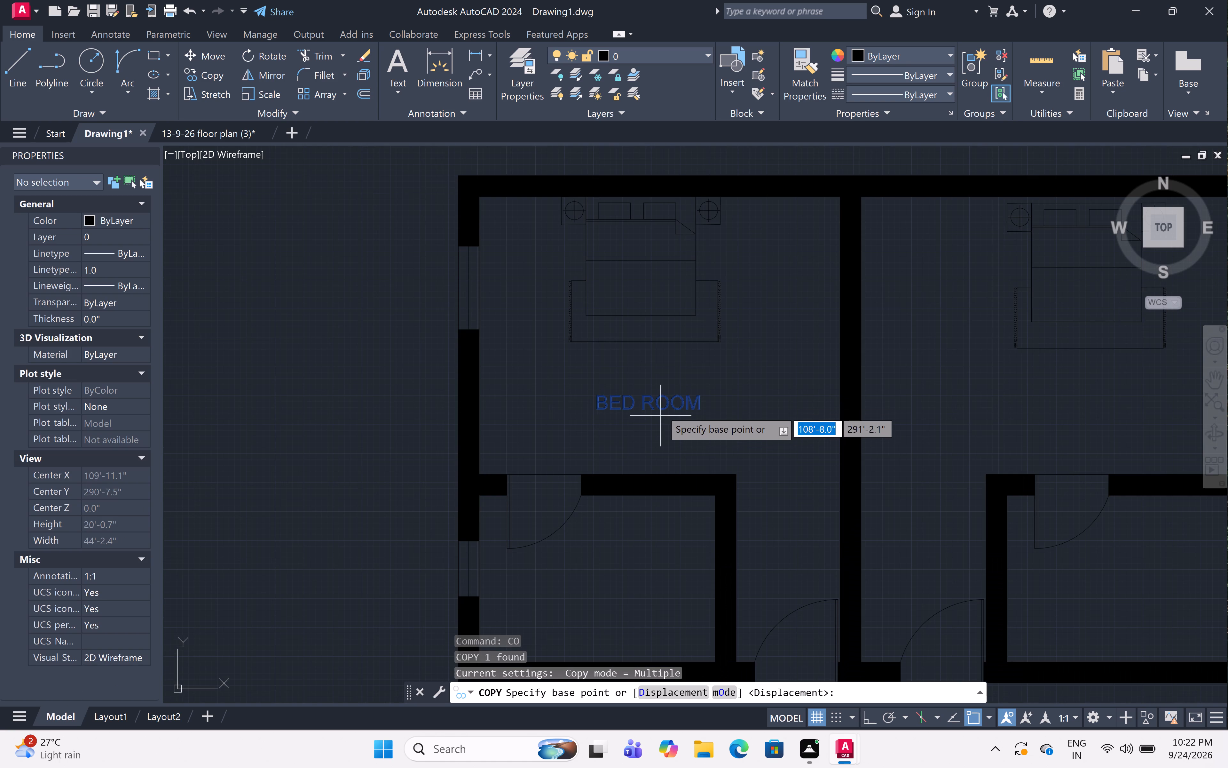
{"action": "left_click", "coordinate": [604, 401]}
{"action": "scroll", "coordinate": [787, 411], "scroll_direction": "down", "scroll_amount": 2}
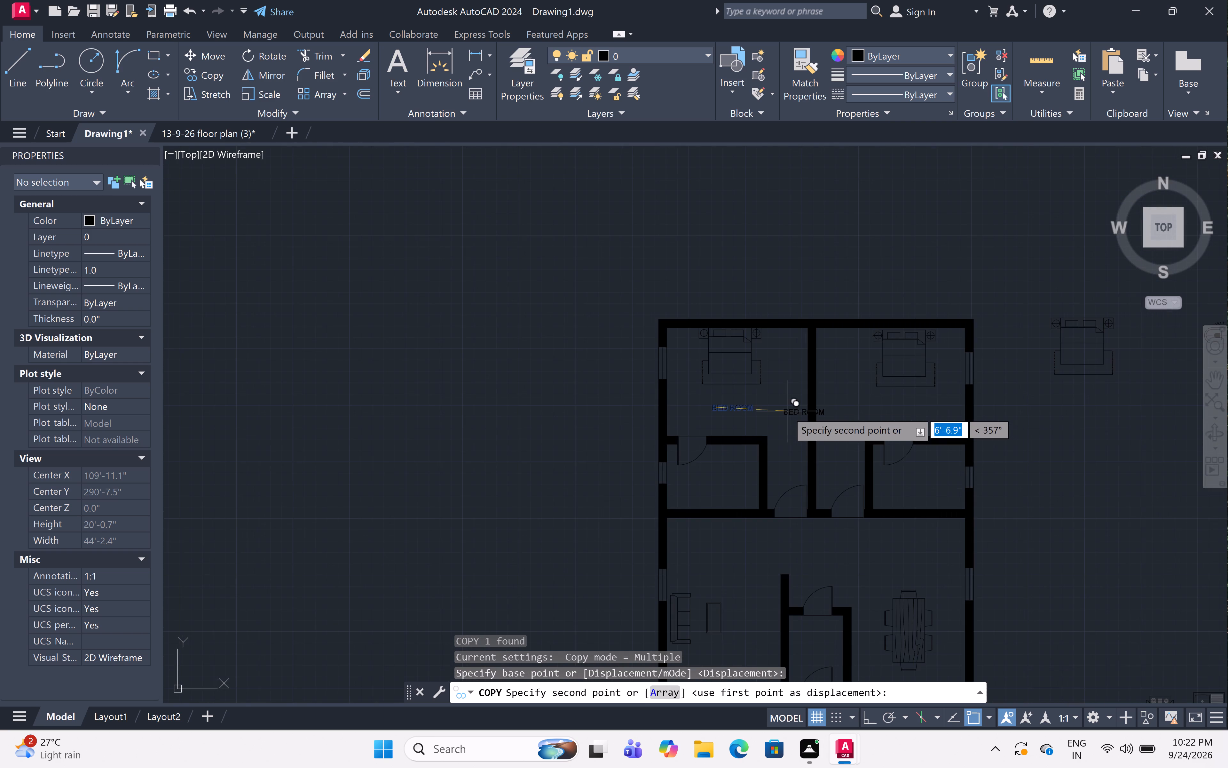
{"action": "scroll", "coordinate": [915, 402], "scroll_direction": "up", "scroll_amount": 3}
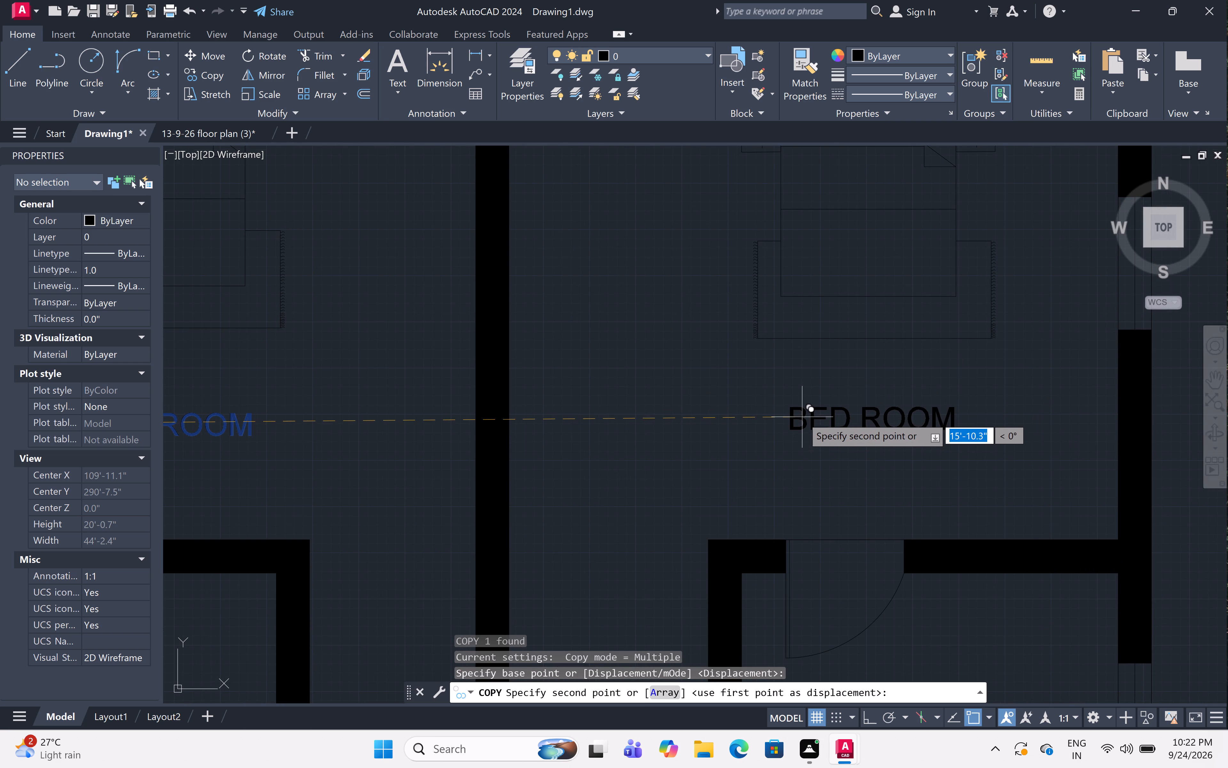
{"action": "left_click", "coordinate": [807, 409]}
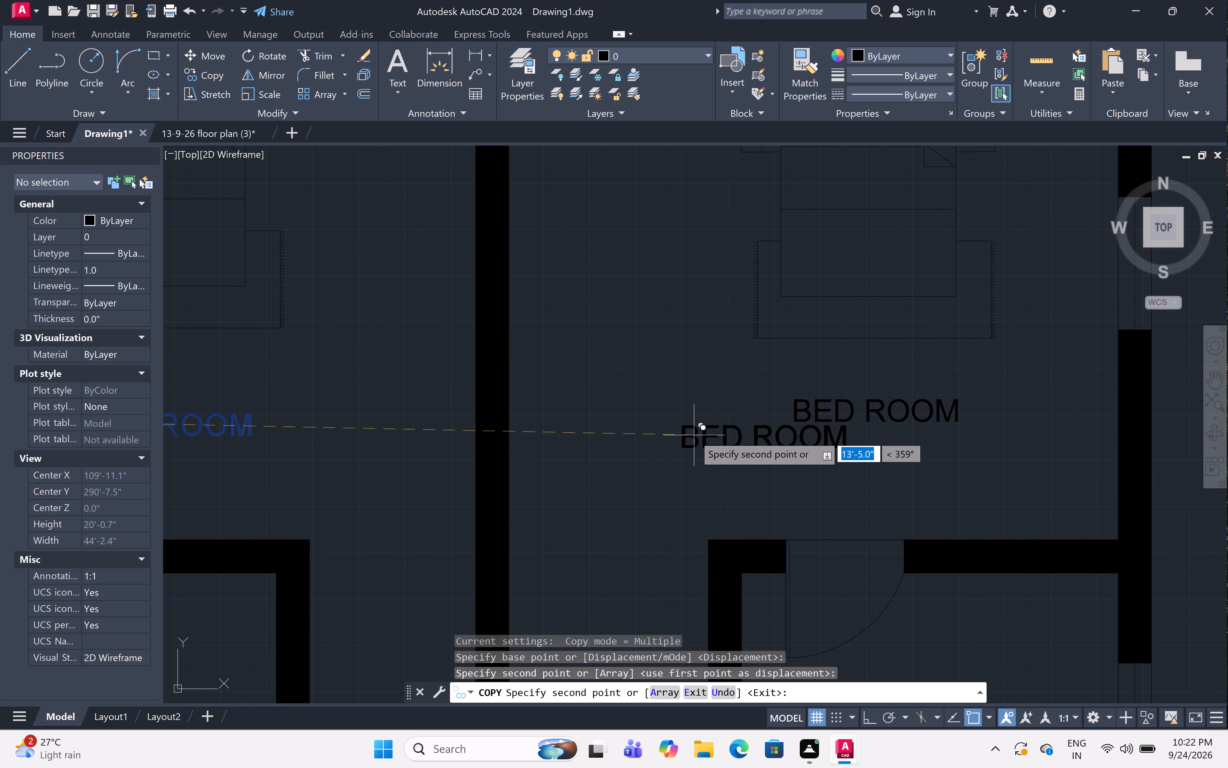
{"action": "scroll", "coordinate": [702, 426], "scroll_direction": "down", "scroll_amount": 2}
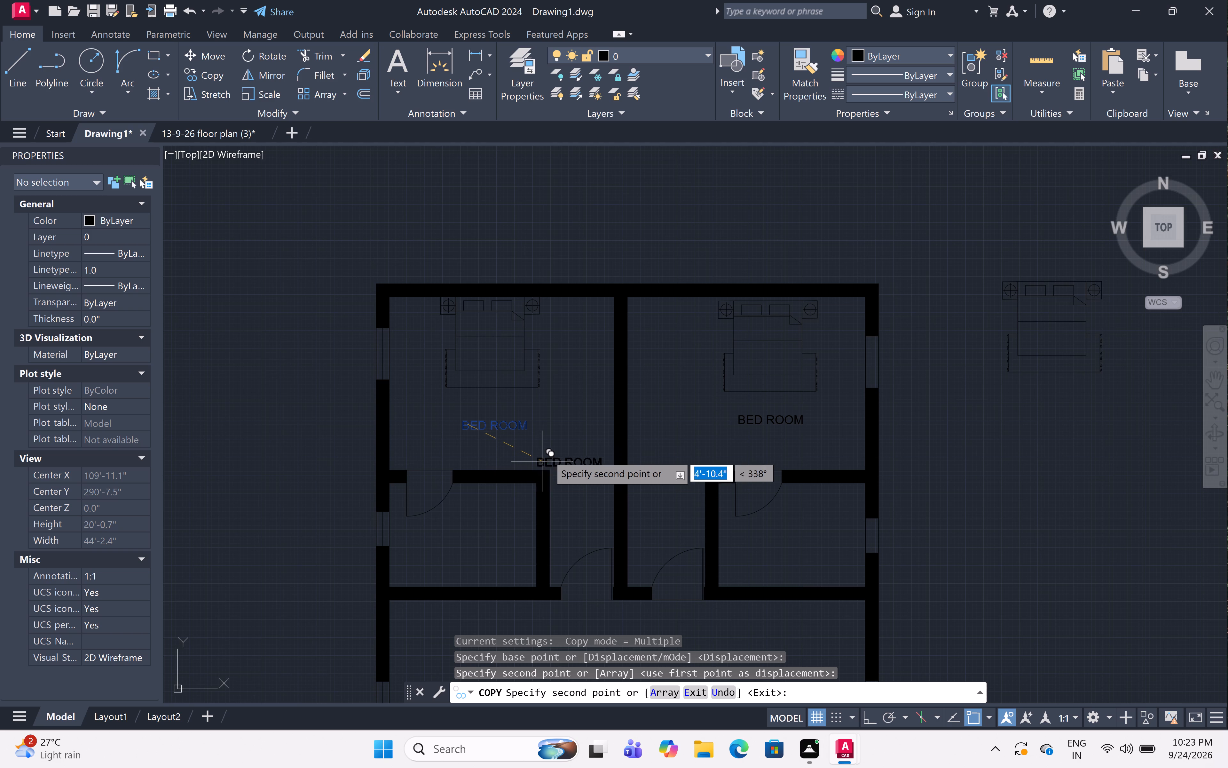
{"action": "scroll", "coordinate": [548, 454], "scroll_direction": "down", "scroll_amount": 1}
{"action": "scroll", "coordinate": [501, 479], "scroll_direction": "up", "scroll_amount": 3}
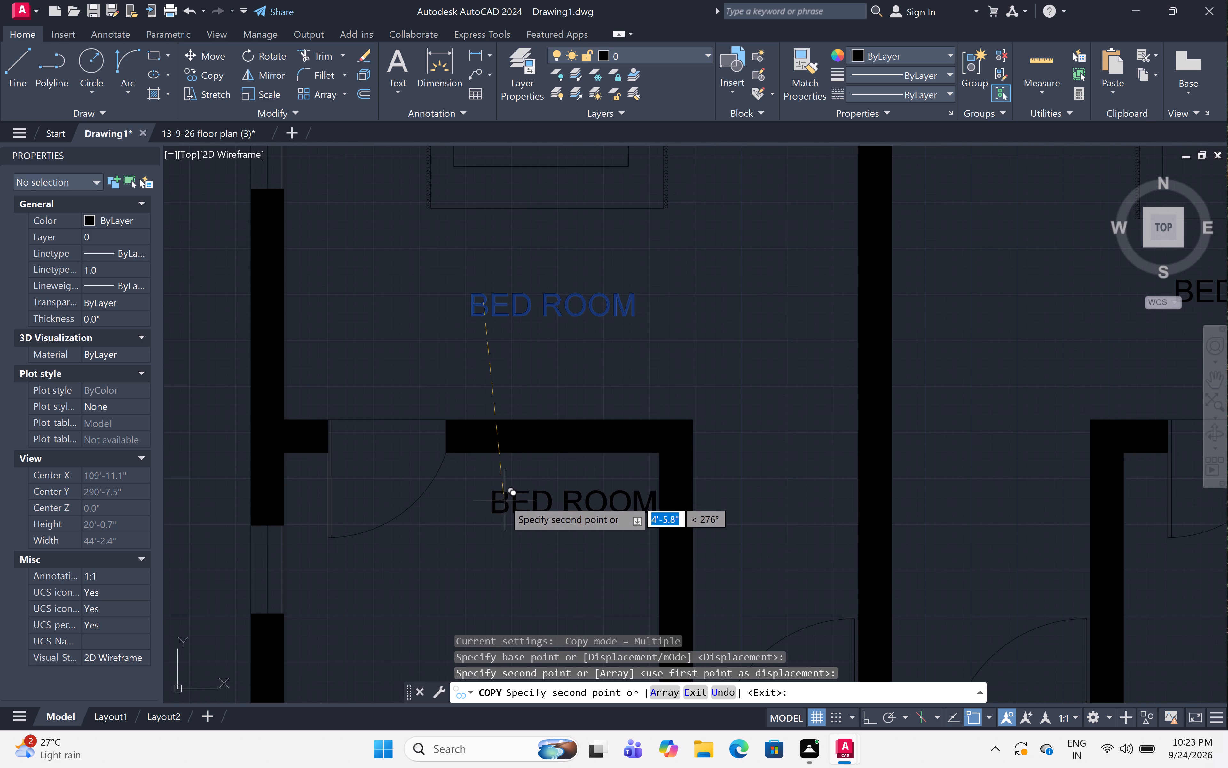
{"action": "key", "text": "Escape"}
Add the multiline text "BATH ROOM", split over two lines, in the small room below the left bedroom.
{"action": "scroll", "coordinate": [544, 461], "scroll_direction": "down", "scroll_amount": 2}
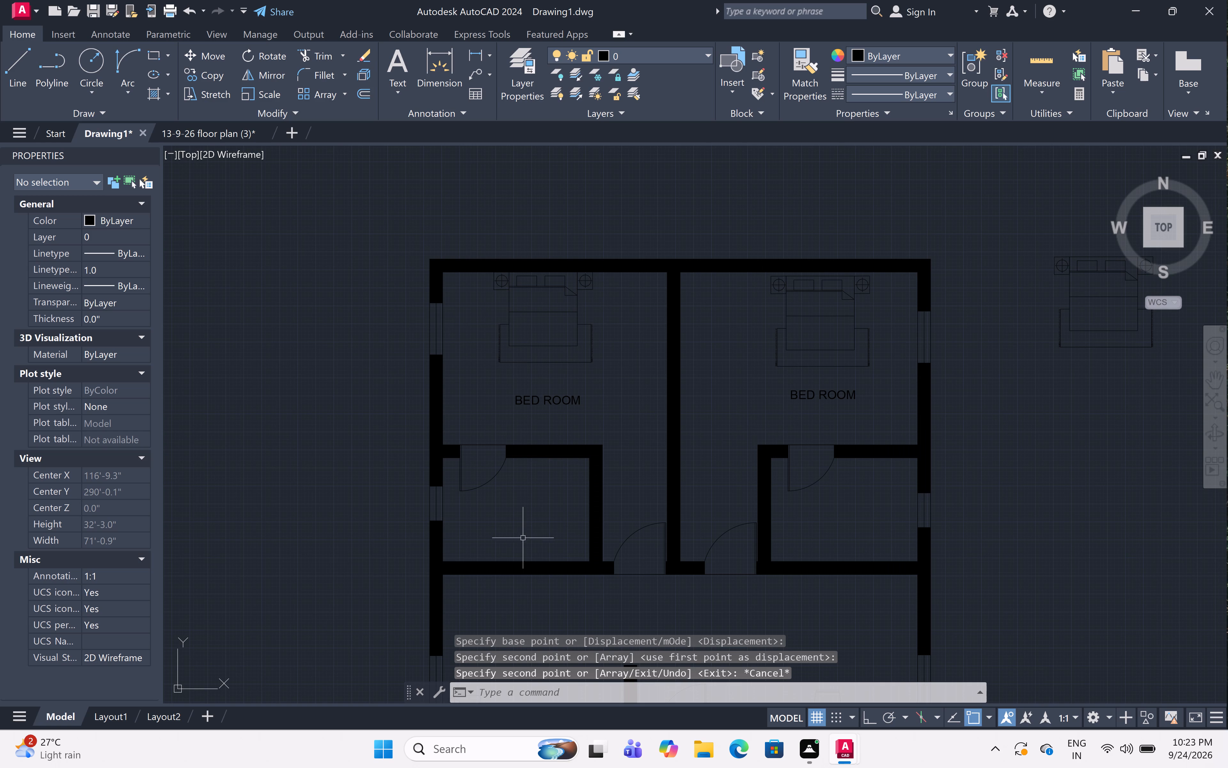
{"action": "scroll", "coordinate": [512, 580], "scroll_direction": "up", "scroll_amount": 3}
{"action": "scroll", "coordinate": [581, 479], "scroll_direction": "down", "scroll_amount": 2}
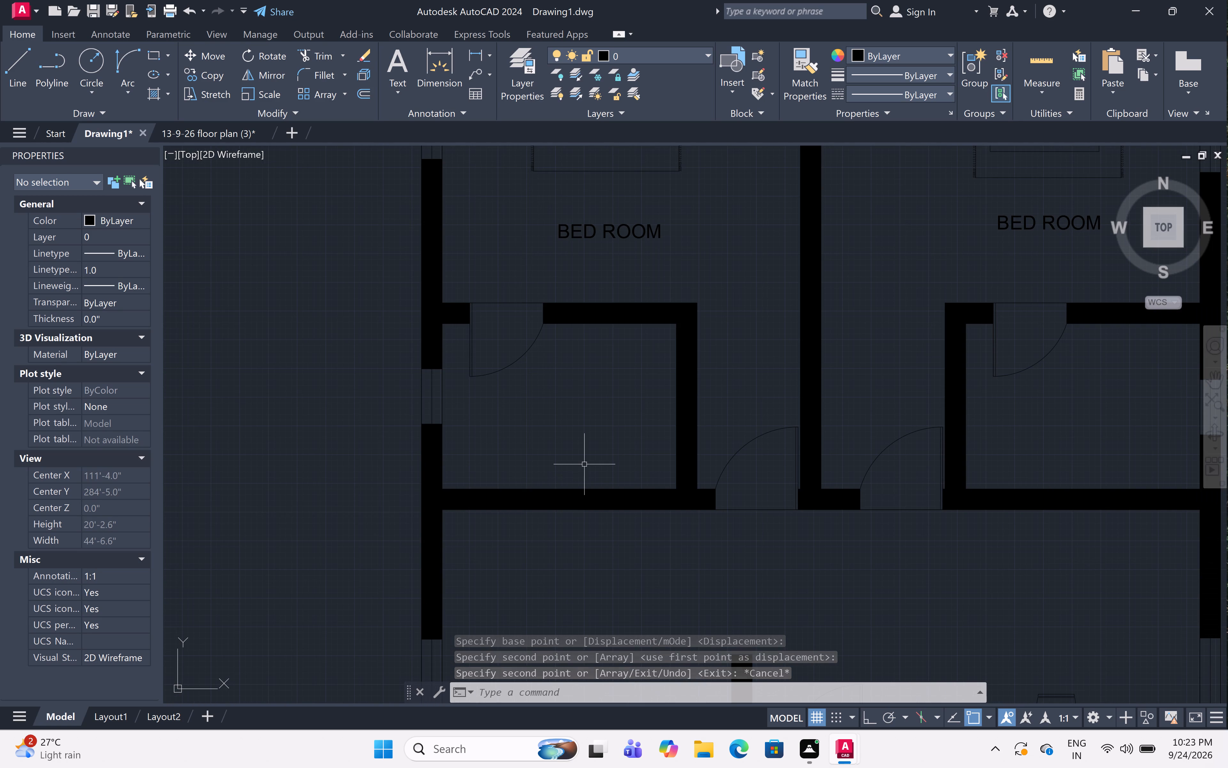
{"action": "type", "text": "MT"}
{"action": "key", "text": "space"}
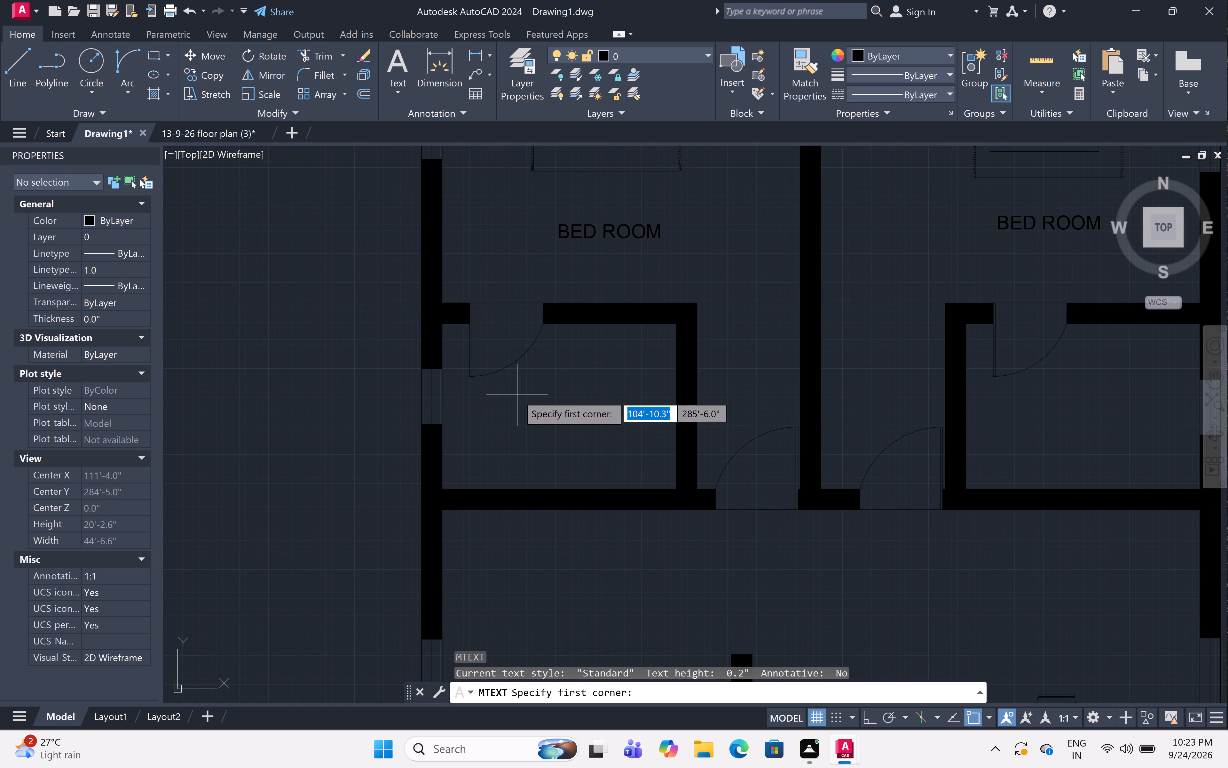
{"action": "left_click", "coordinate": [523, 380]}
{"action": "left_click", "coordinate": [651, 449]}
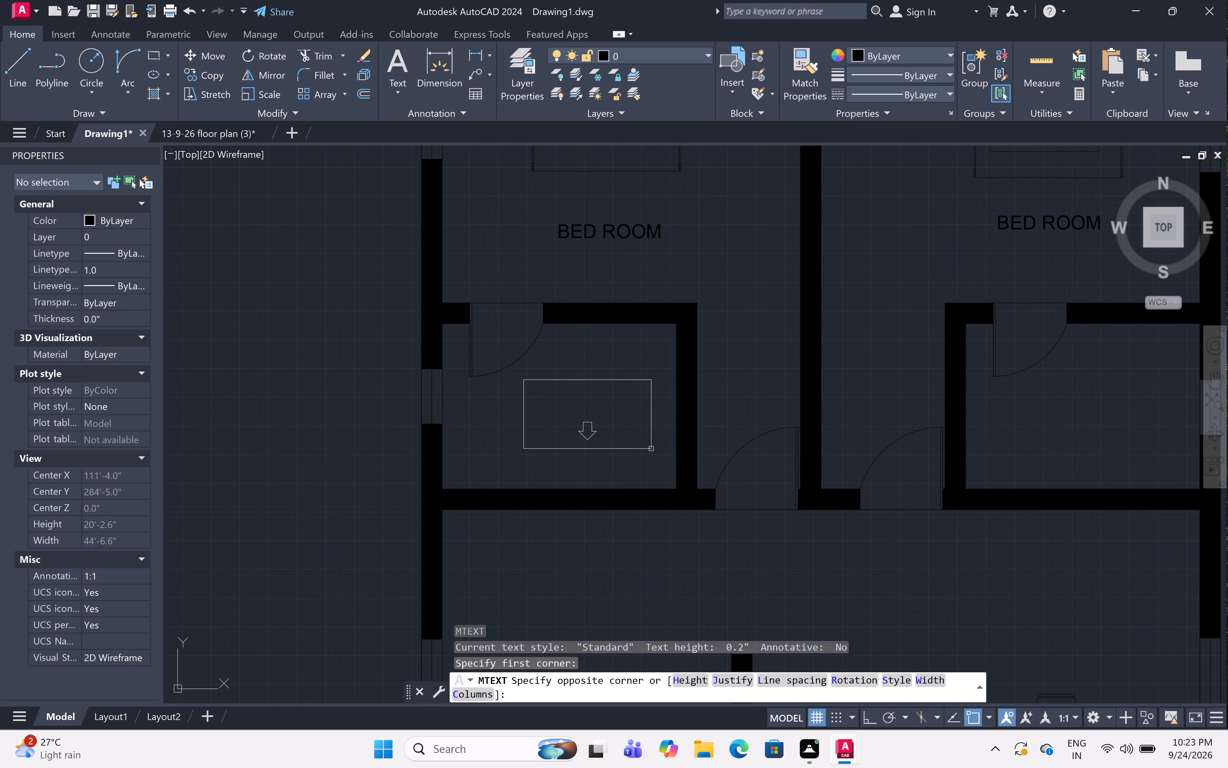
{"action": "type", "text": "BATH"}
{"action": "key", "text": "space"}
{"action": "key", "text": "Return"}
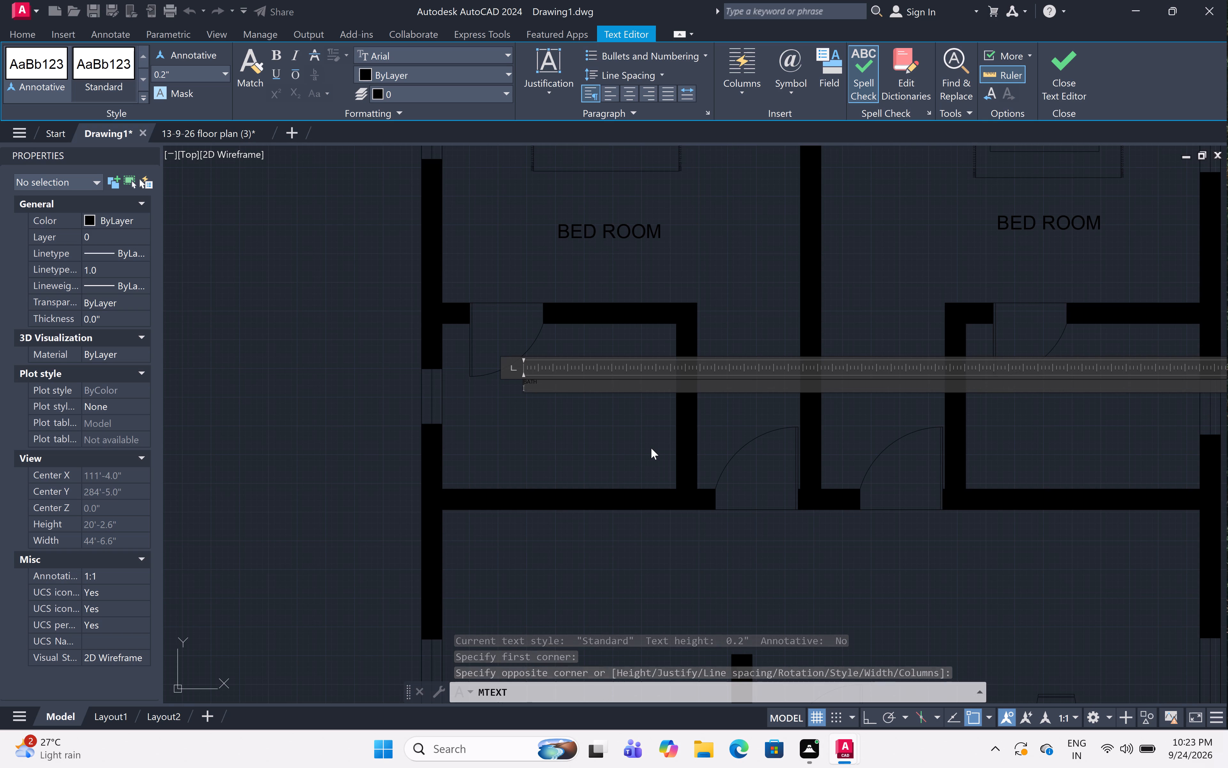
{"action": "type", "text": "ROOM"}
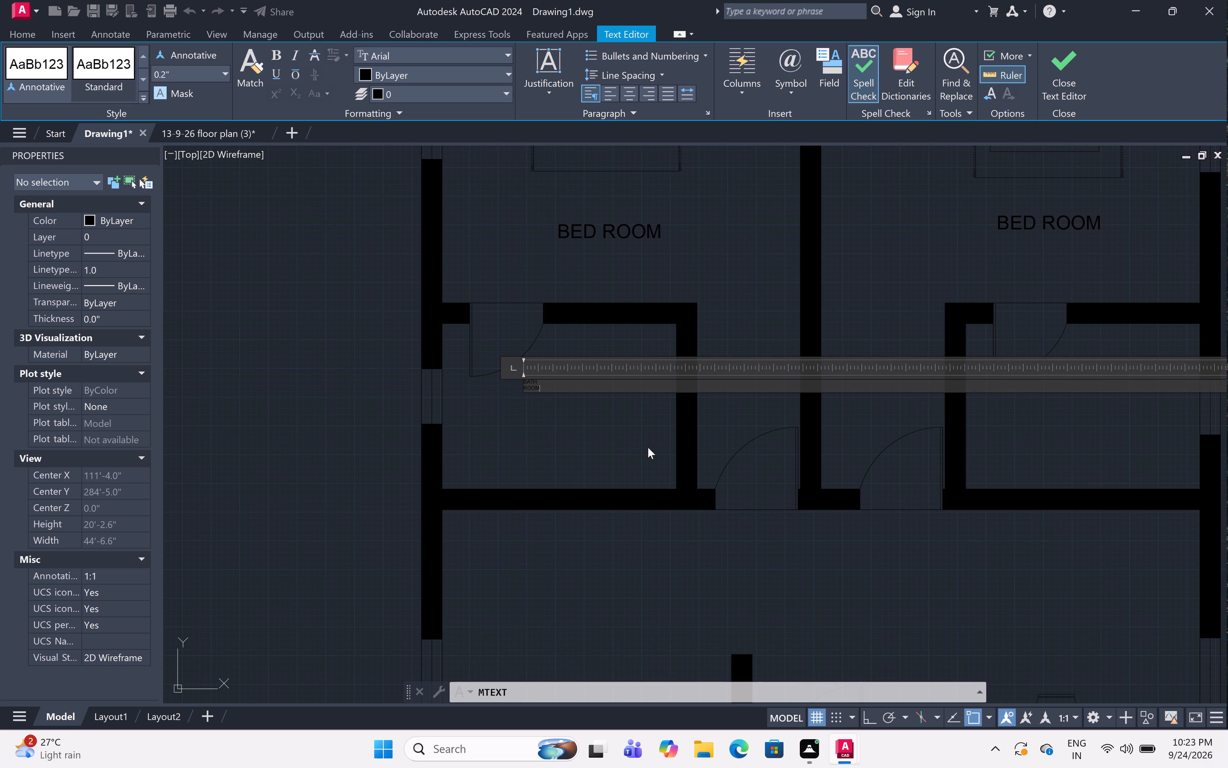
{"action": "left_click", "coordinate": [508, 411]}
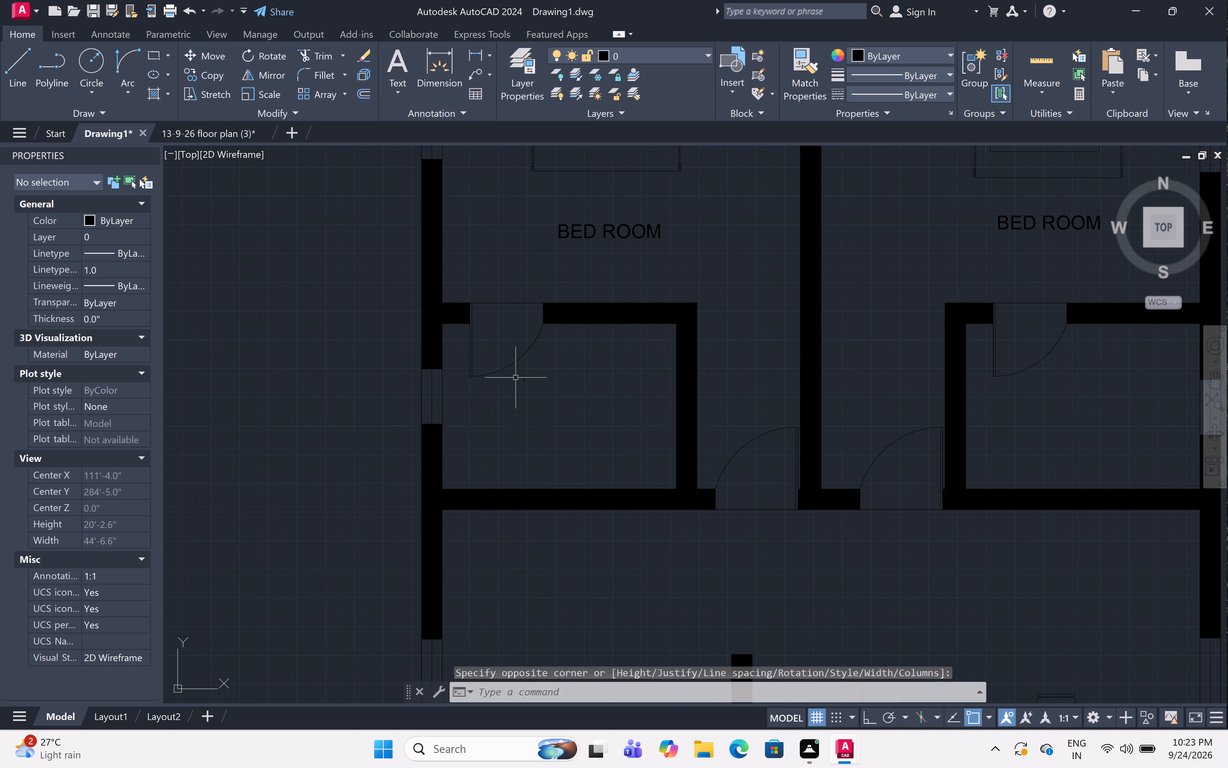
Set the text height of the left BATH ROOM label to 6".
{"action": "left_click", "coordinate": [516, 375]}
{"action": "left_click", "coordinate": [557, 396]}
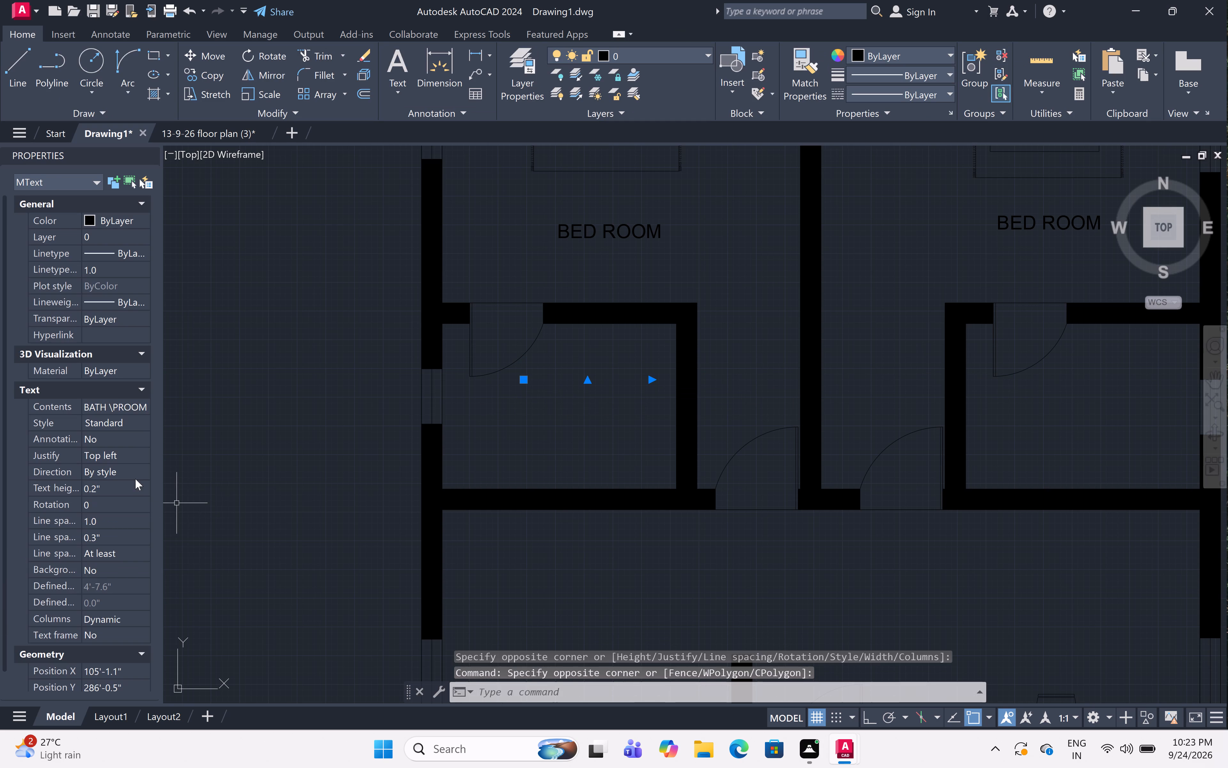
{"action": "left_click", "coordinate": [135, 478]}
{"action": "left_click", "coordinate": [110, 483]}
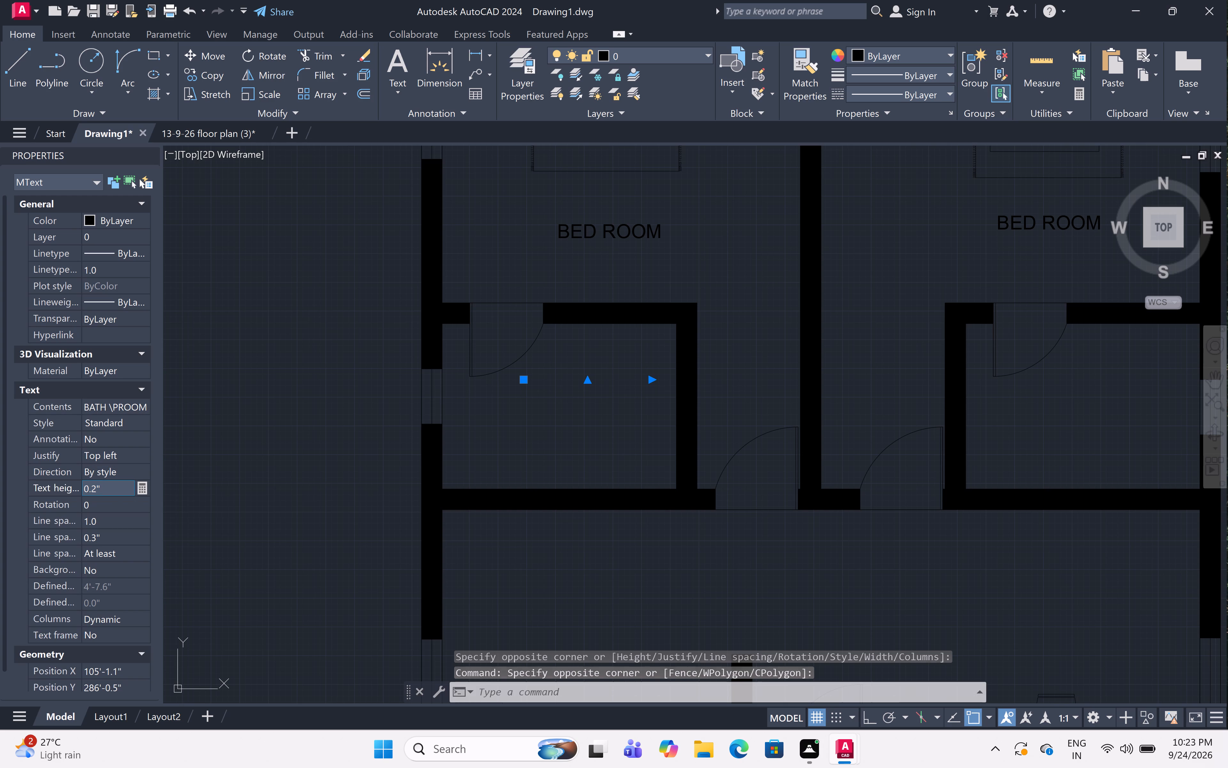
{"action": "key", "text": "BackSpace"}
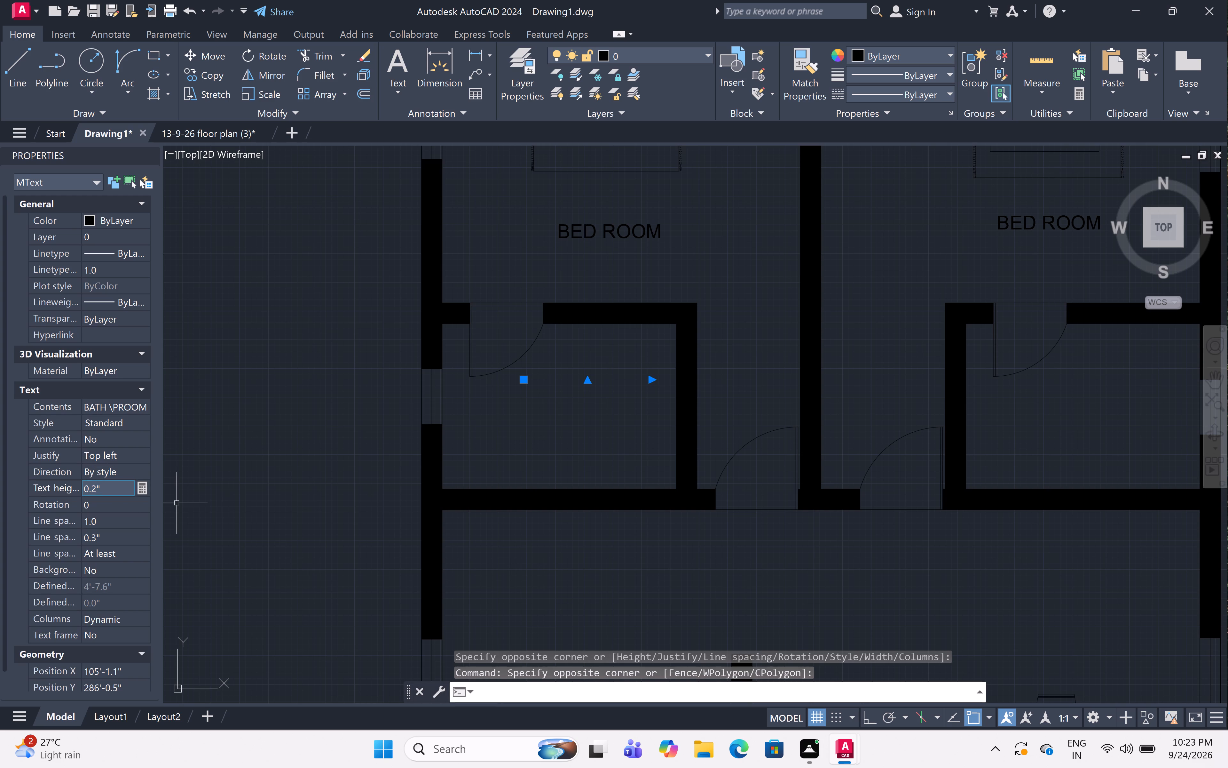
{"action": "double_click", "coordinate": [112, 483]}
{"action": "key", "text": "BackSpace"}
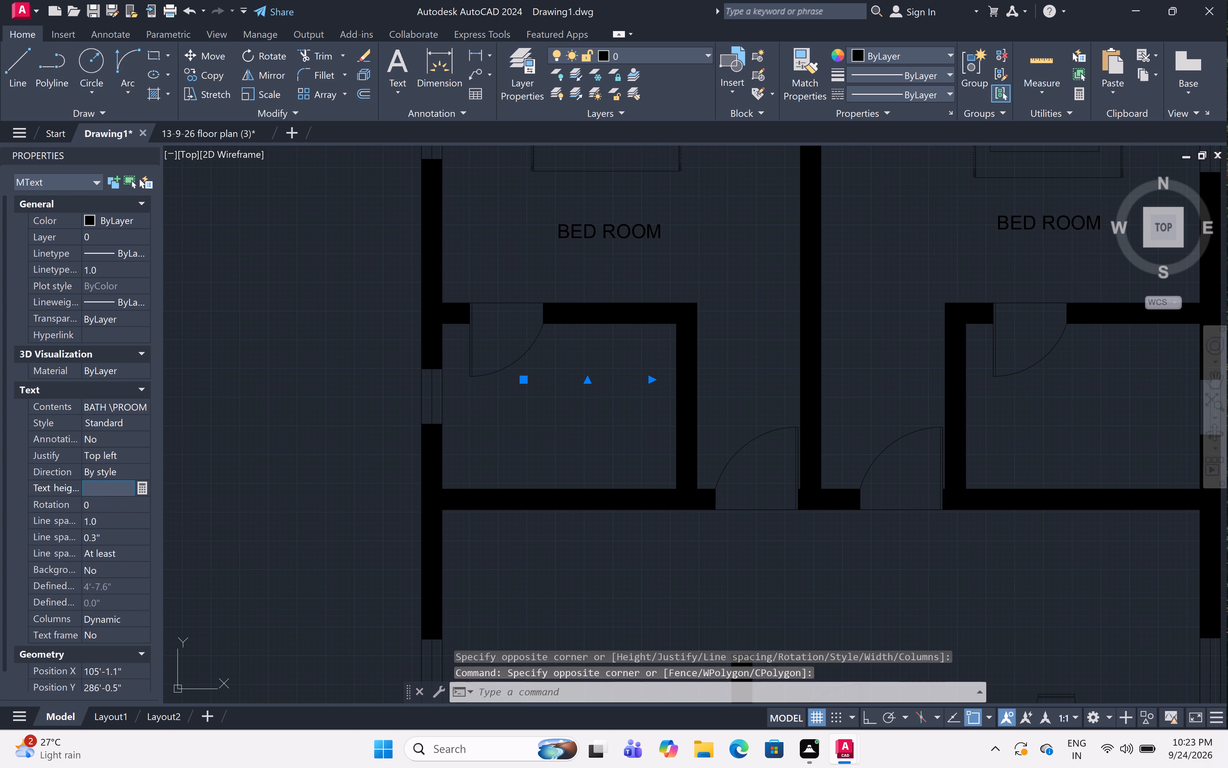
{"action": "key", "text": "6"}
{"action": "key", "text": "shift+quotedbl"}
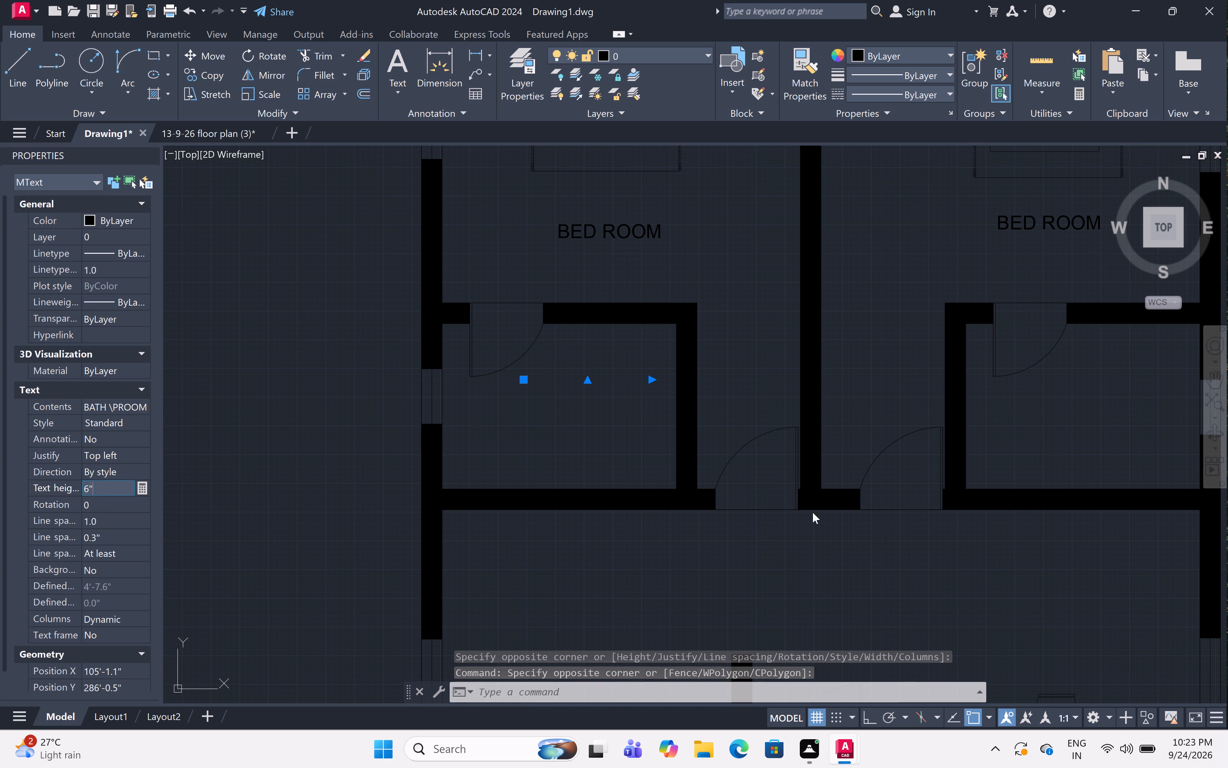
{"action": "left_click", "coordinate": [523, 446]}
{"action": "key", "text": "Escape"}
{"action": "key", "text": "Escape"}
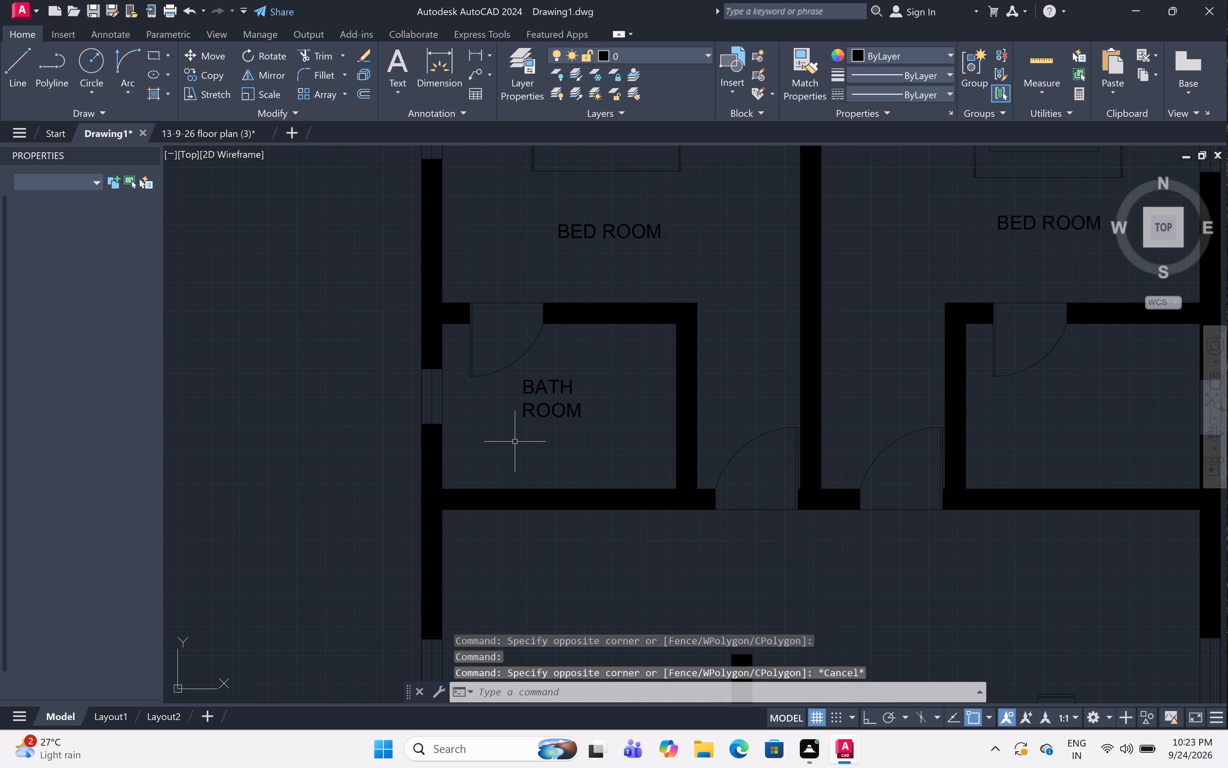
Add the multiline text "BATH ROOM", split over two lines, in the small room below the right bedroom.
{"action": "scroll", "coordinate": [603, 416], "scroll_direction": "down", "scroll_amount": 2}
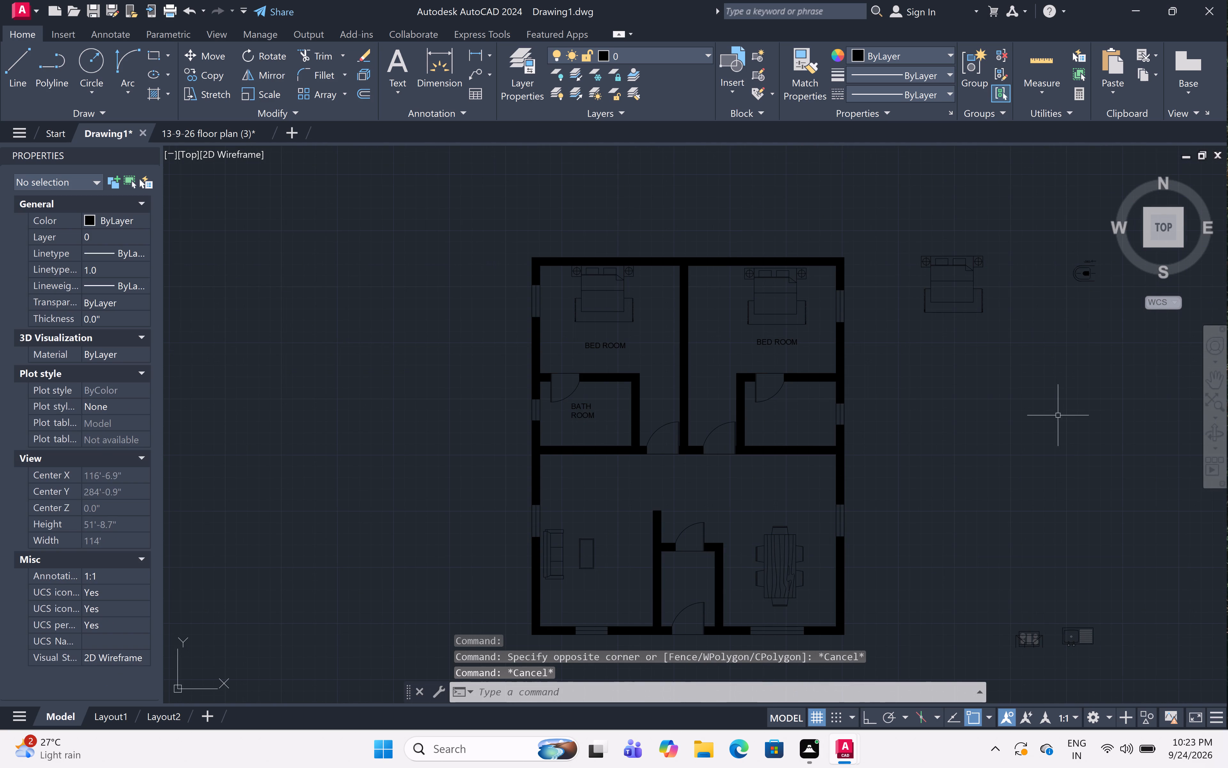
{"action": "scroll", "coordinate": [868, 448], "scroll_direction": "up", "scroll_amount": 3}
{"action": "type", "text": "MT"}
{"action": "key", "text": "space"}
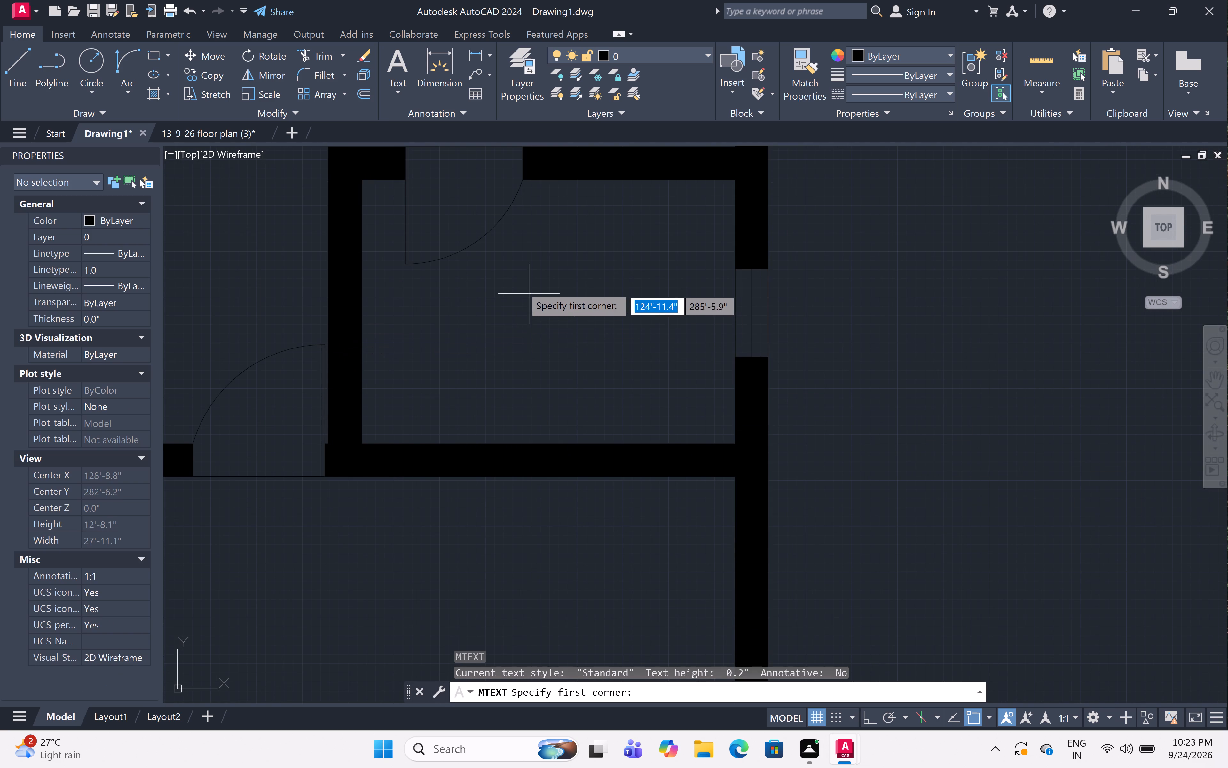
{"action": "left_click", "coordinate": [485, 277]}
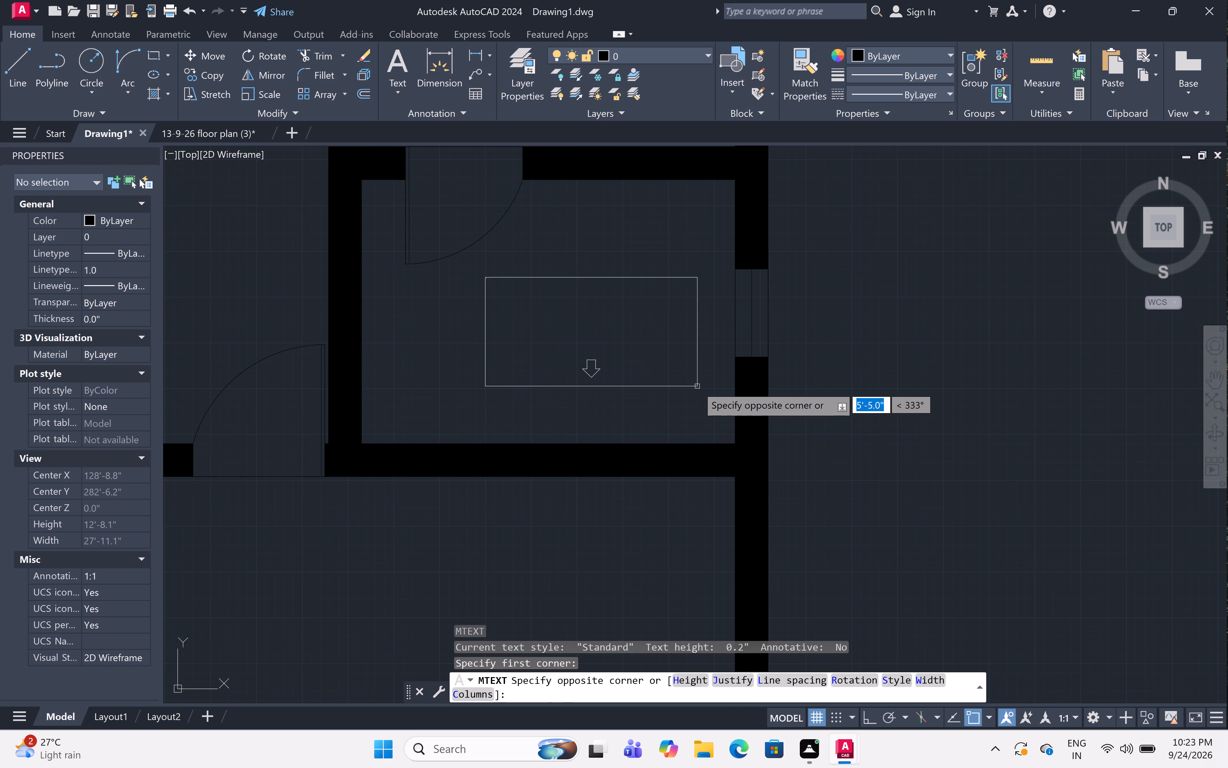
{"action": "double_click", "coordinate": [697, 386]}
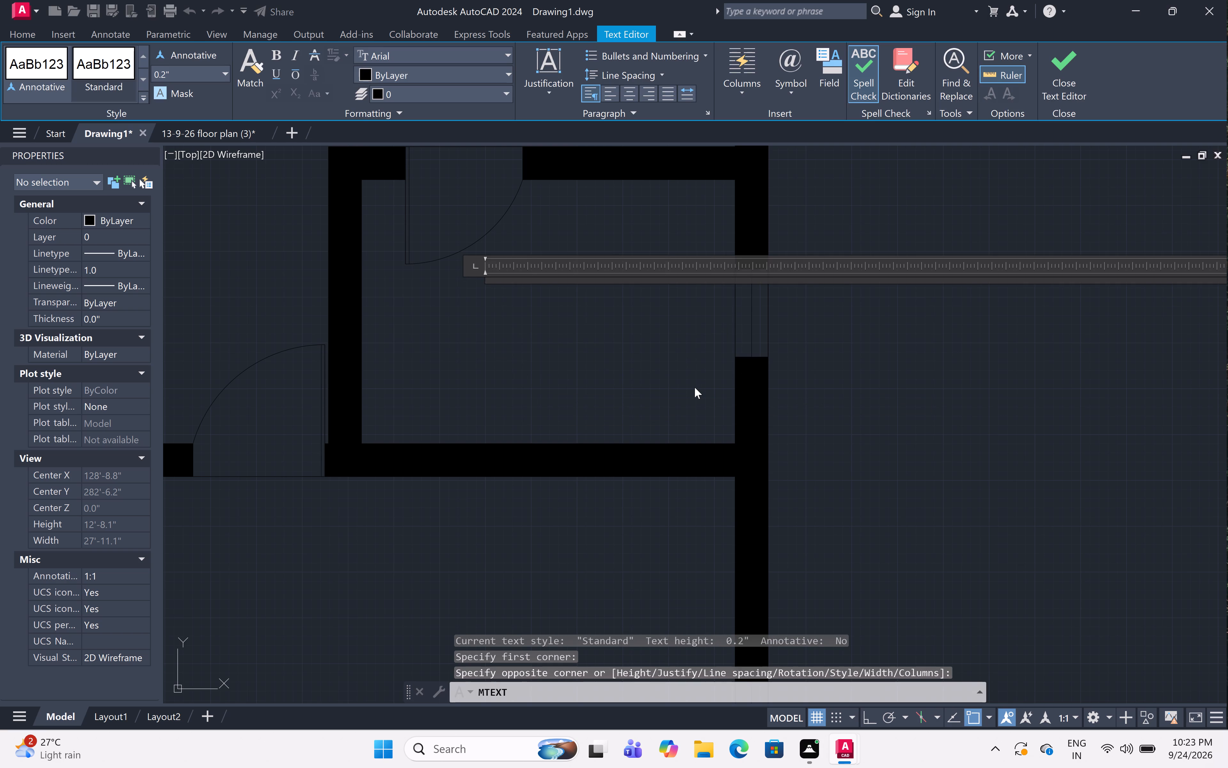
{"action": "type", "text": "BATH"}
{"action": "key", "text": "Return"}
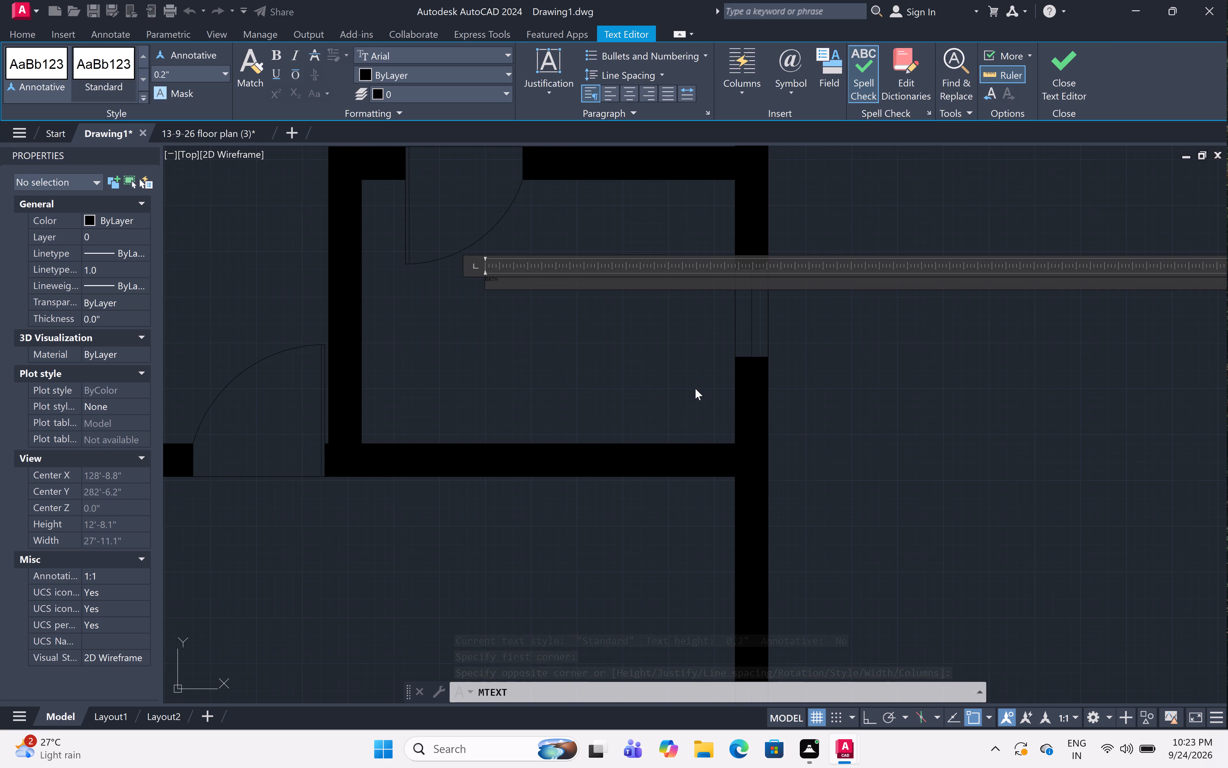
{"action": "type", "text": "ROOM"}
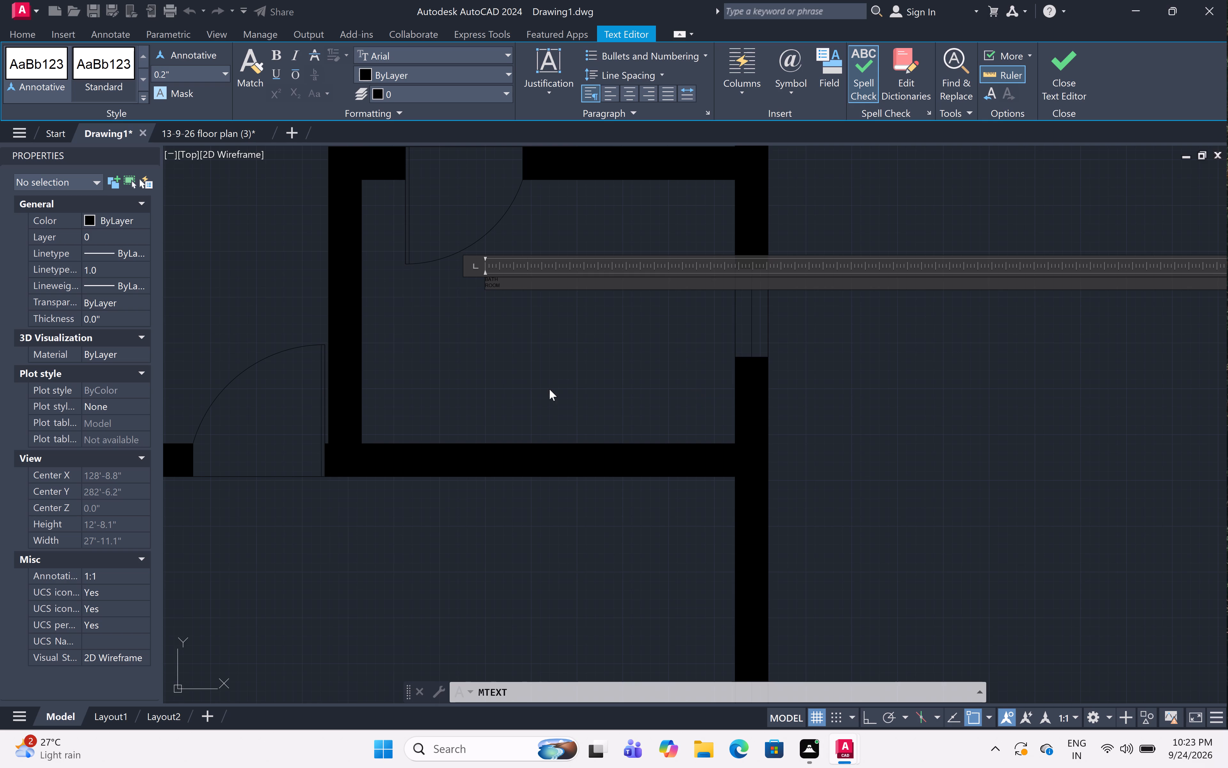
{"action": "left_click", "coordinate": [477, 322]}
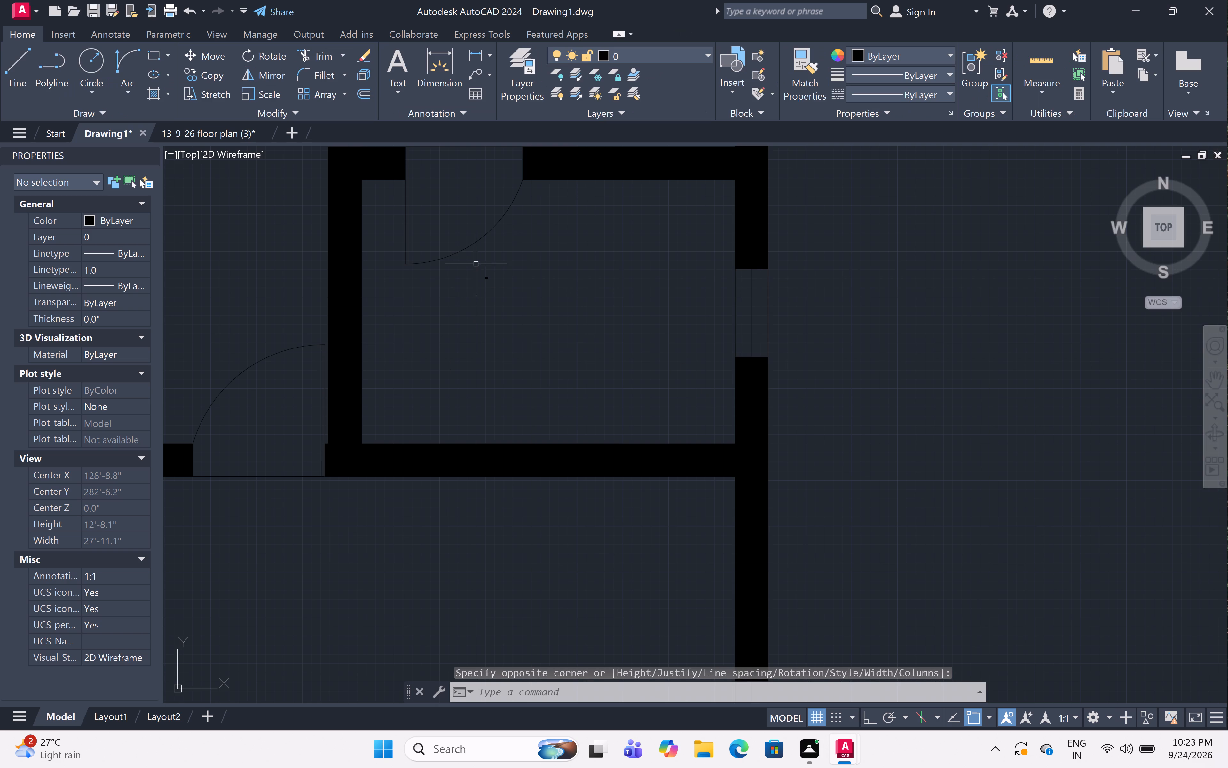
Set the text height of the right BATH ROOM label to 6".
{"action": "left_click", "coordinate": [466, 264]}
{"action": "double_click", "coordinate": [553, 335]}
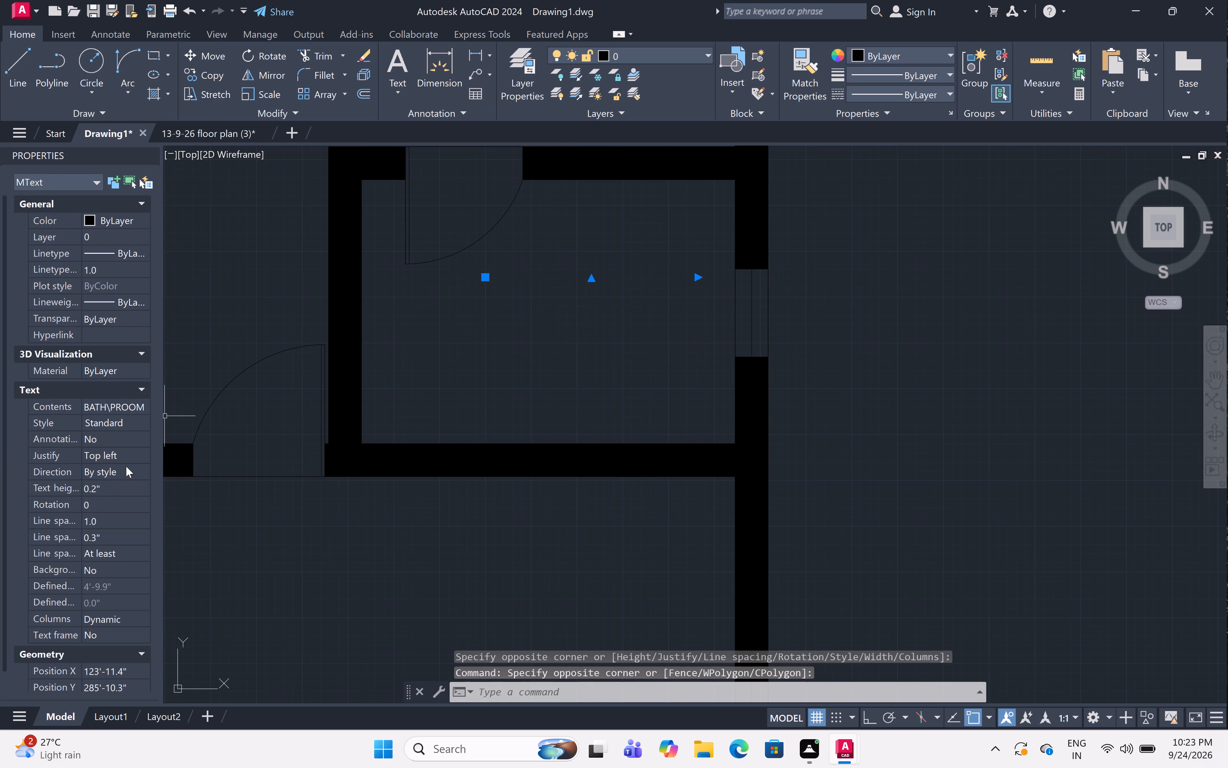
{"action": "left_click", "coordinate": [108, 483]}
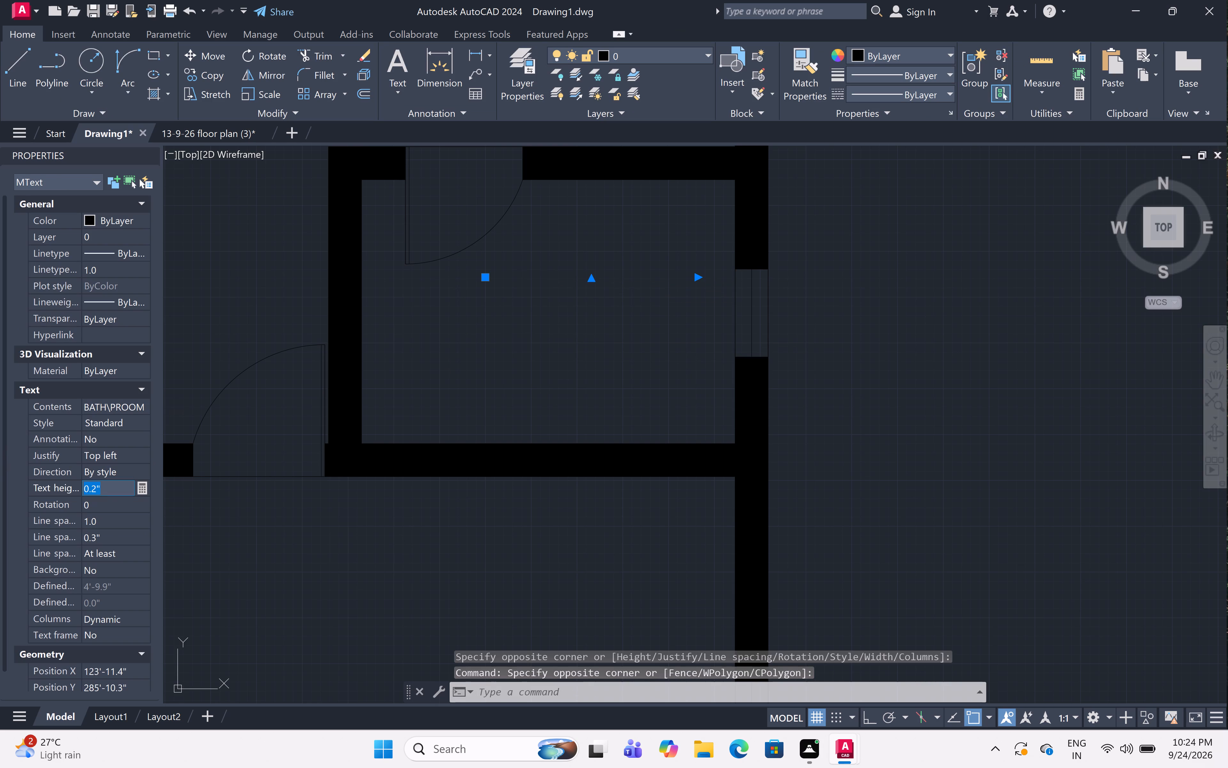
{"action": "key", "text": "BackSpace"}
{"action": "key", "text": "6"}
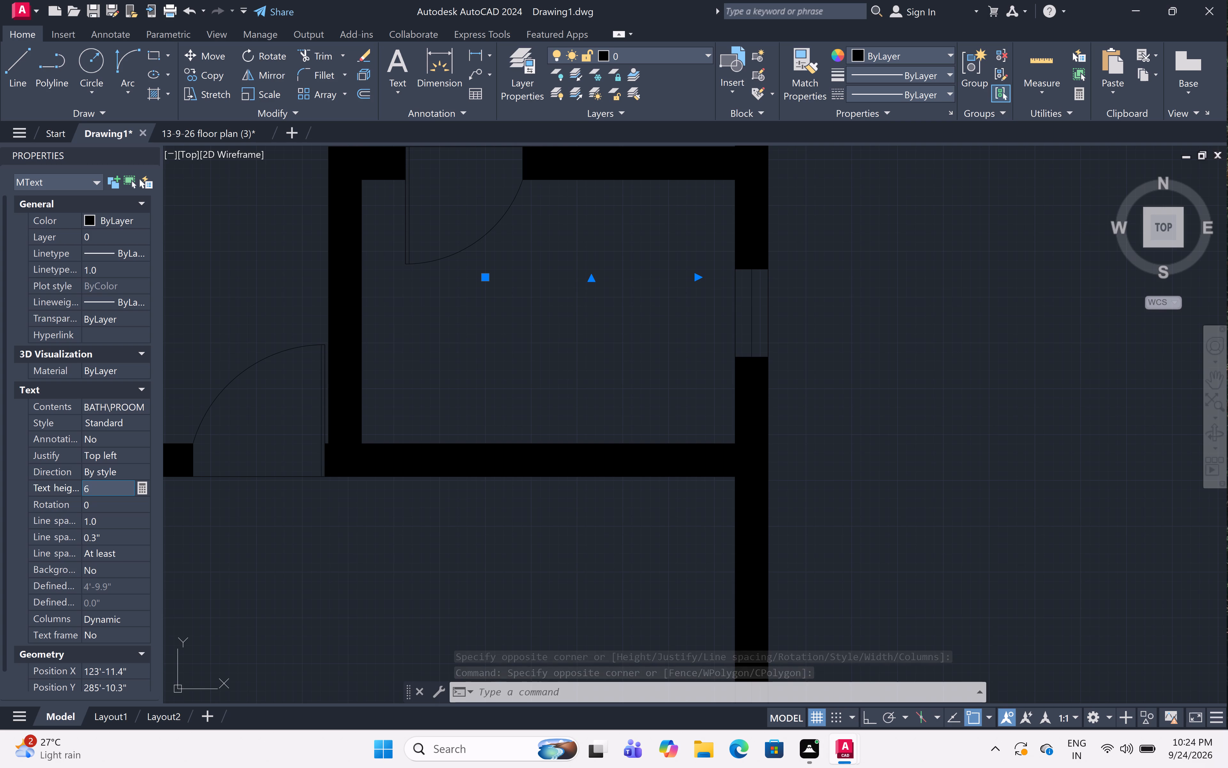
{"action": "key", "text": "shift+quotedbl"}
{"action": "left_click", "coordinate": [596, 354]}
{"action": "left_click", "coordinate": [440, 374]}
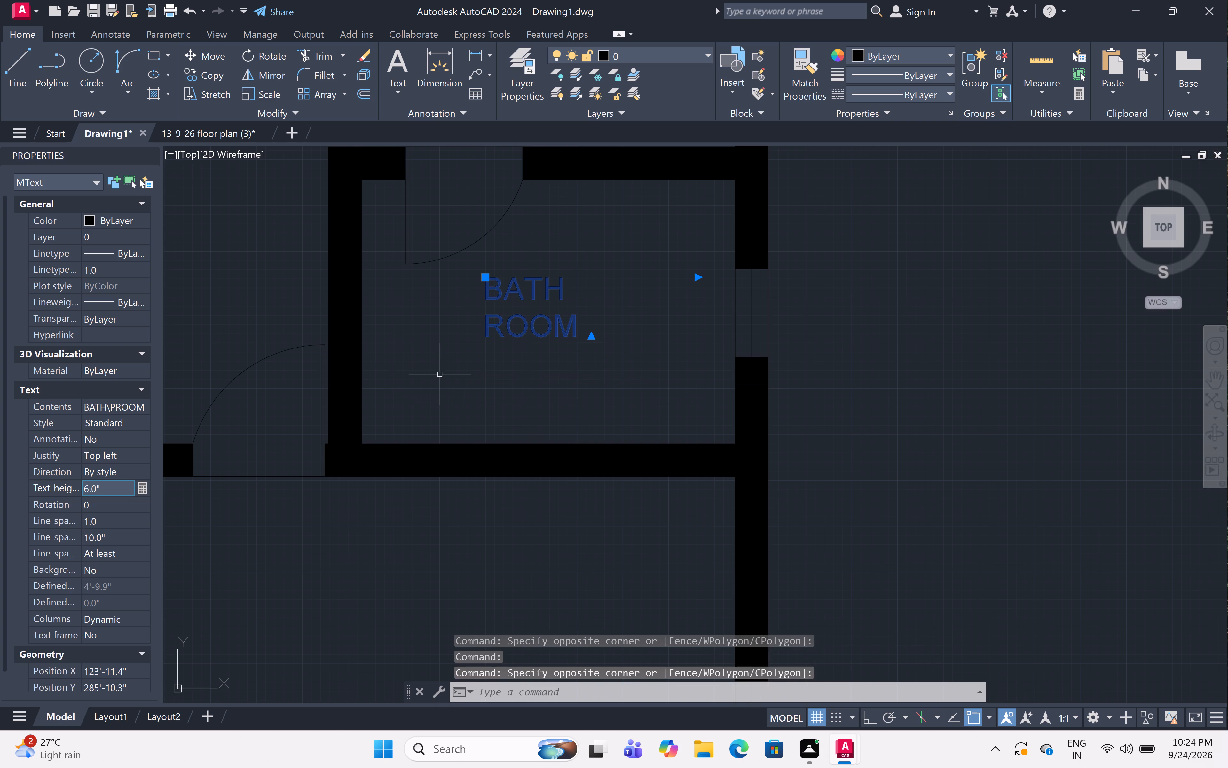
{"action": "key", "text": "Escape"}
{"action": "key", "text": "Escape"}
Add the multiline text "PANTRY & DINING" above the dining table, split over three lines with the ampersand indented on its own line.
{"action": "scroll", "coordinate": [555, 335], "scroll_direction": "down", "scroll_amount": 4}
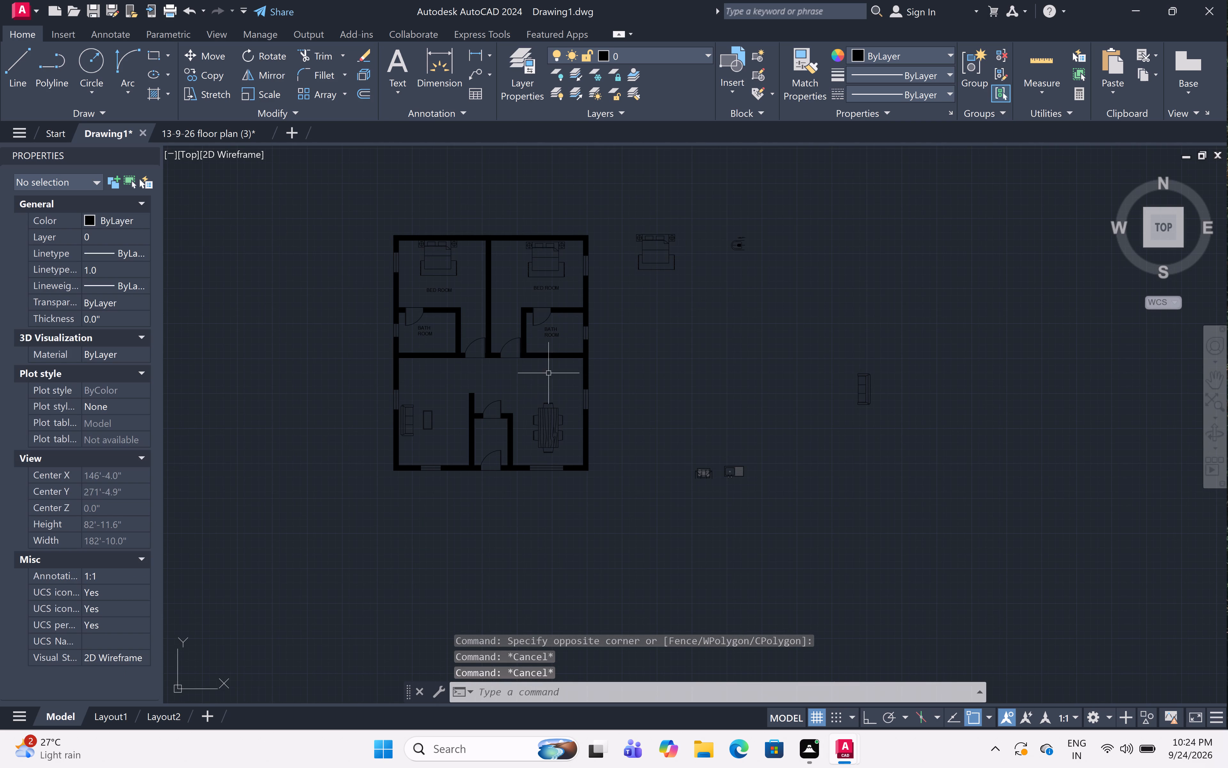
{"action": "scroll", "coordinate": [550, 372], "scroll_direction": "up", "scroll_amount": 2}
{"action": "scroll", "coordinate": [556, 404], "scroll_direction": "up", "scroll_amount": 2}
{"action": "type", "text": "MT"}
{"action": "key", "text": "space"}
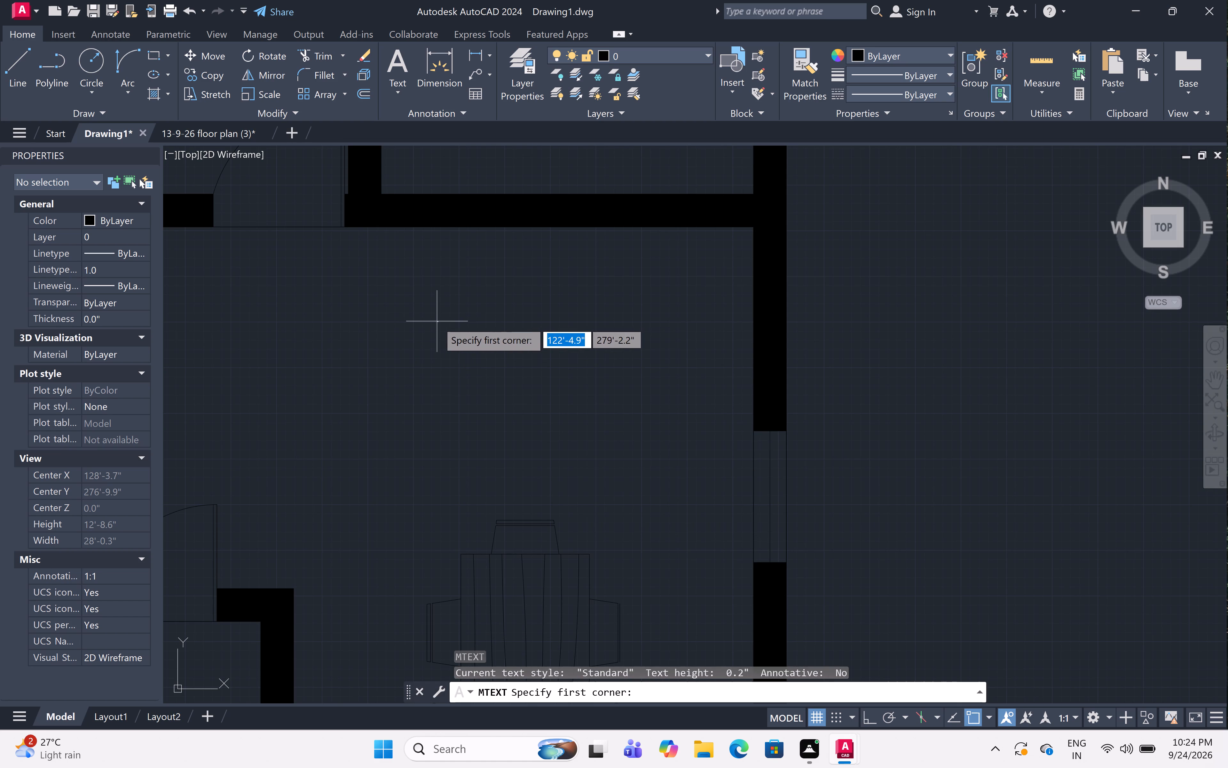
{"action": "left_click", "coordinate": [441, 357]}
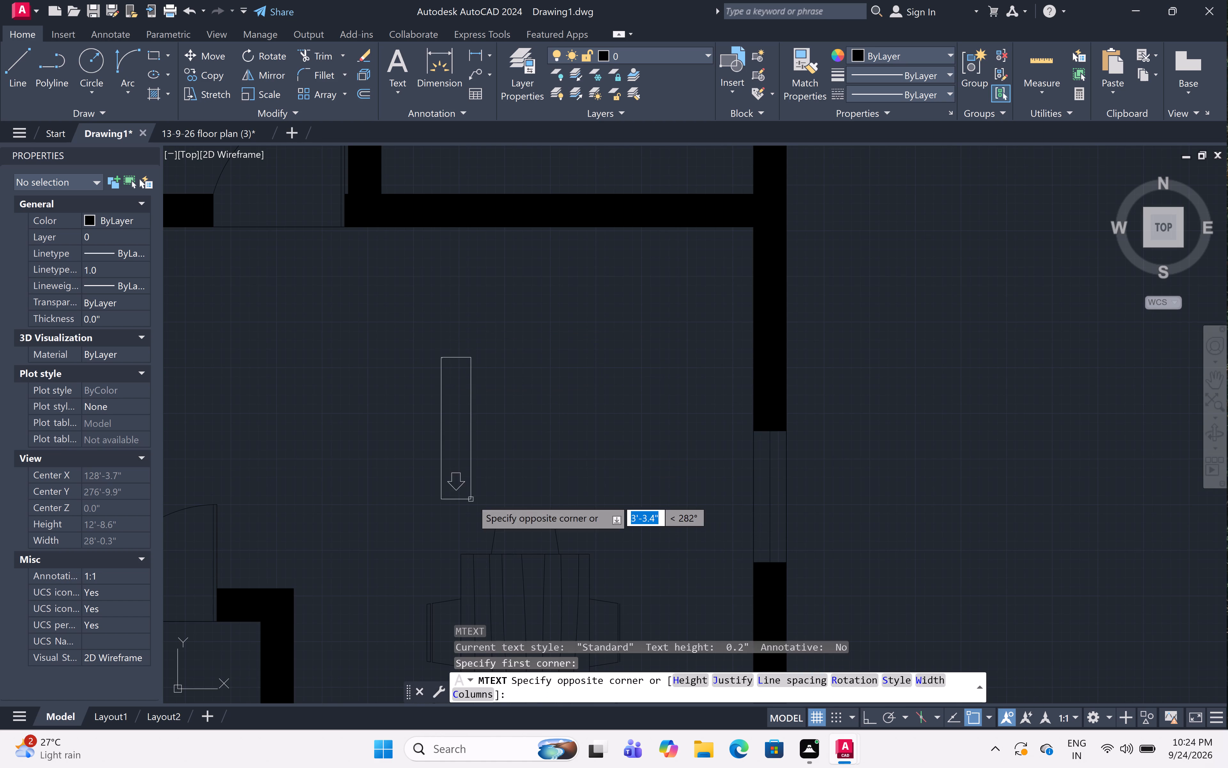
{"action": "left_click", "coordinate": [641, 475]}
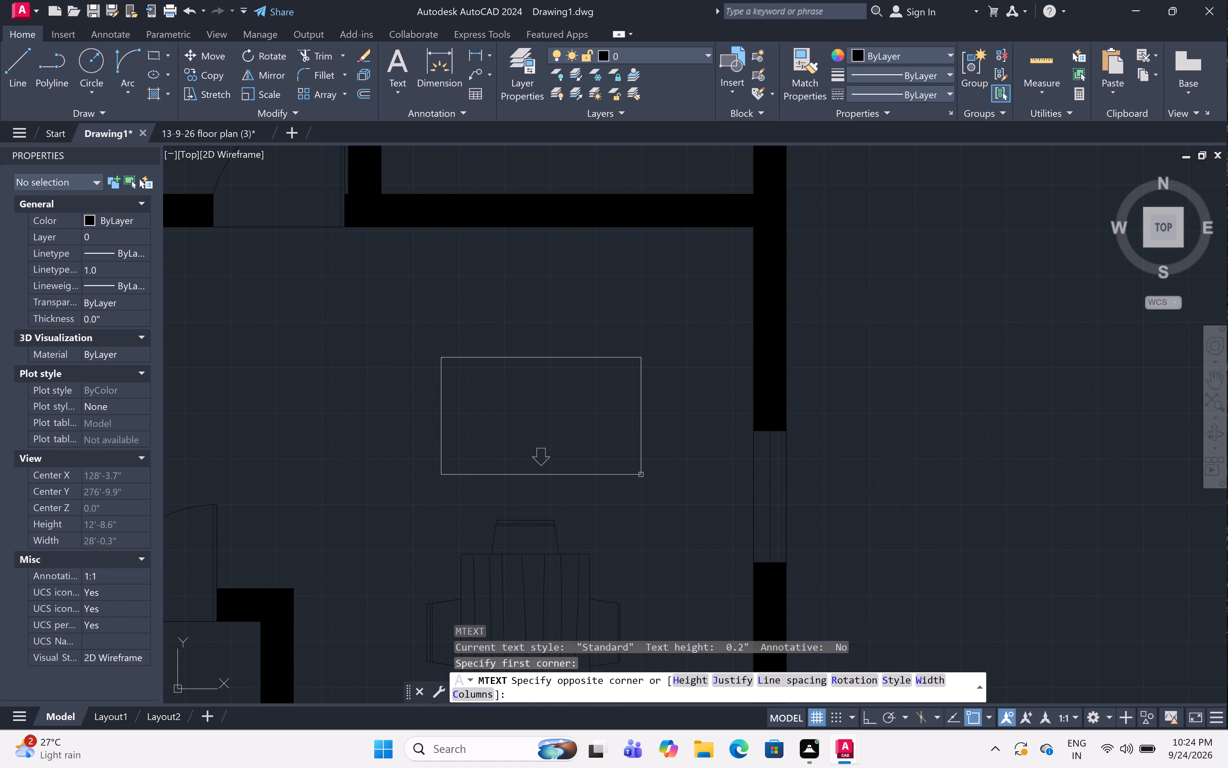
{"action": "type", "text": "PAN"}
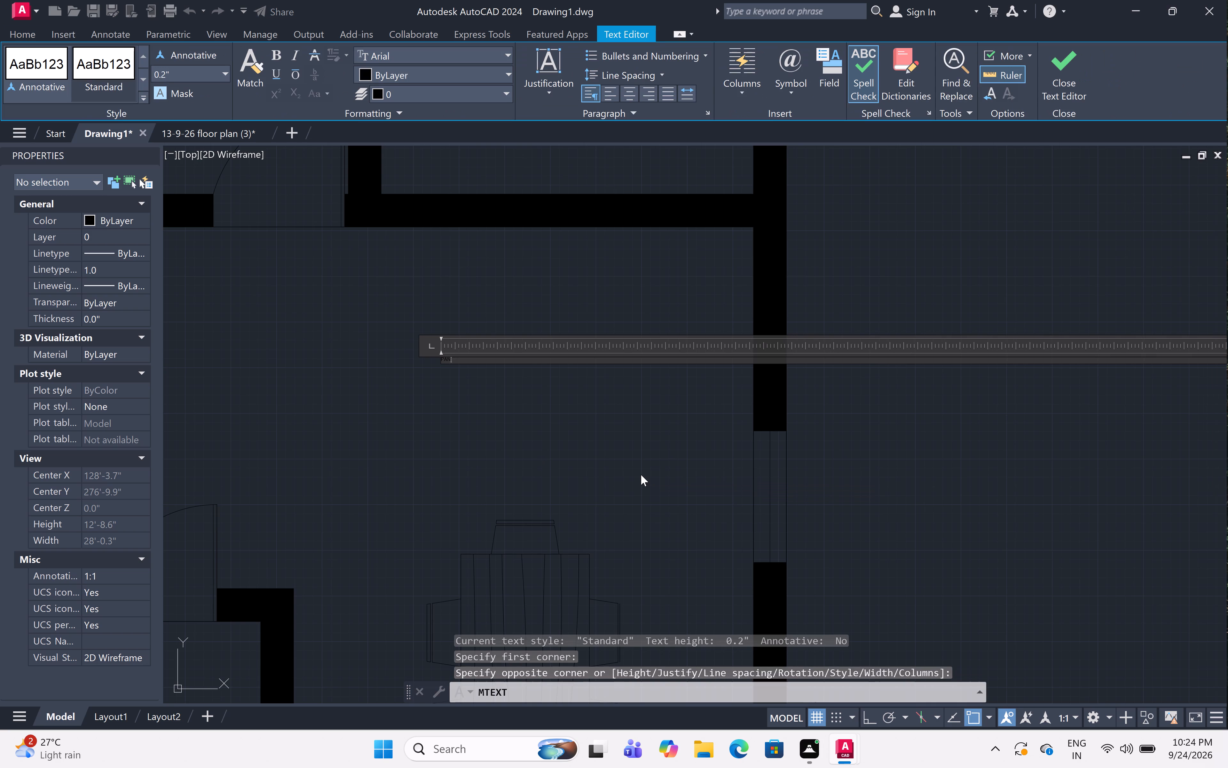
{"action": "type", "text": "TRY"}
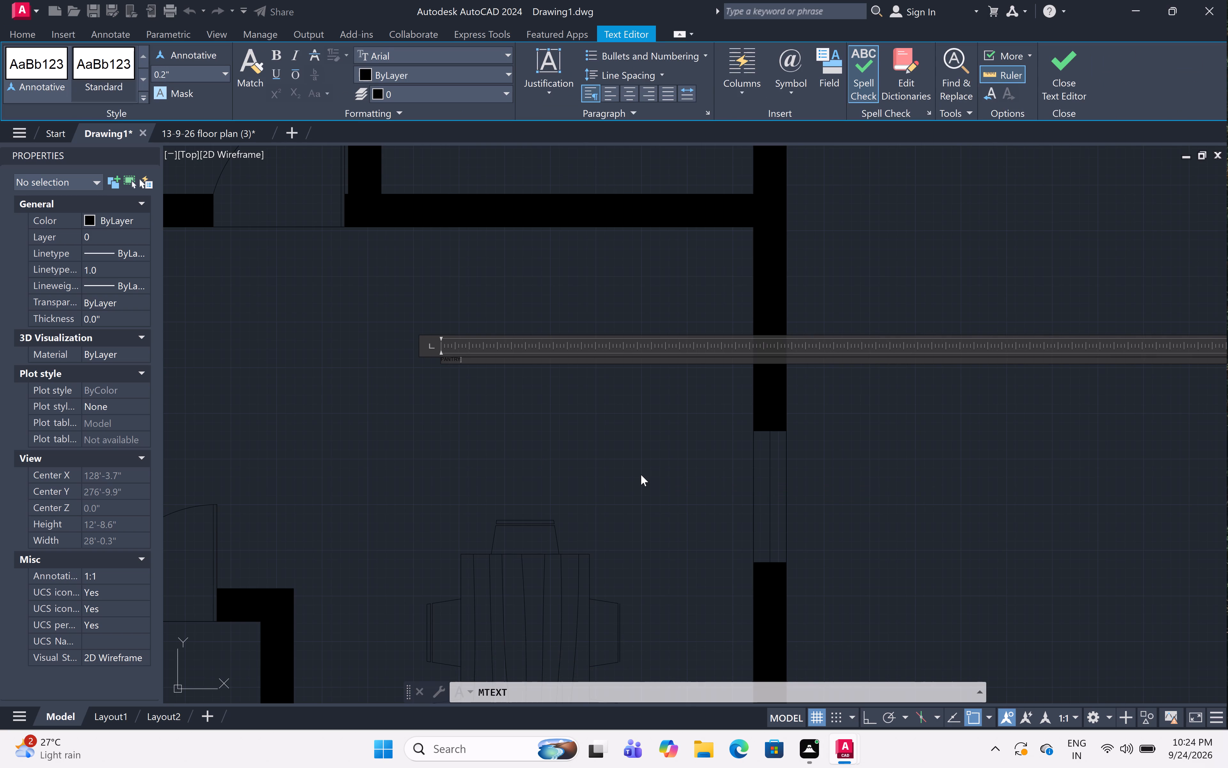
{"action": "key", "text": "Return"}
{"action": "key", "text": "space"}
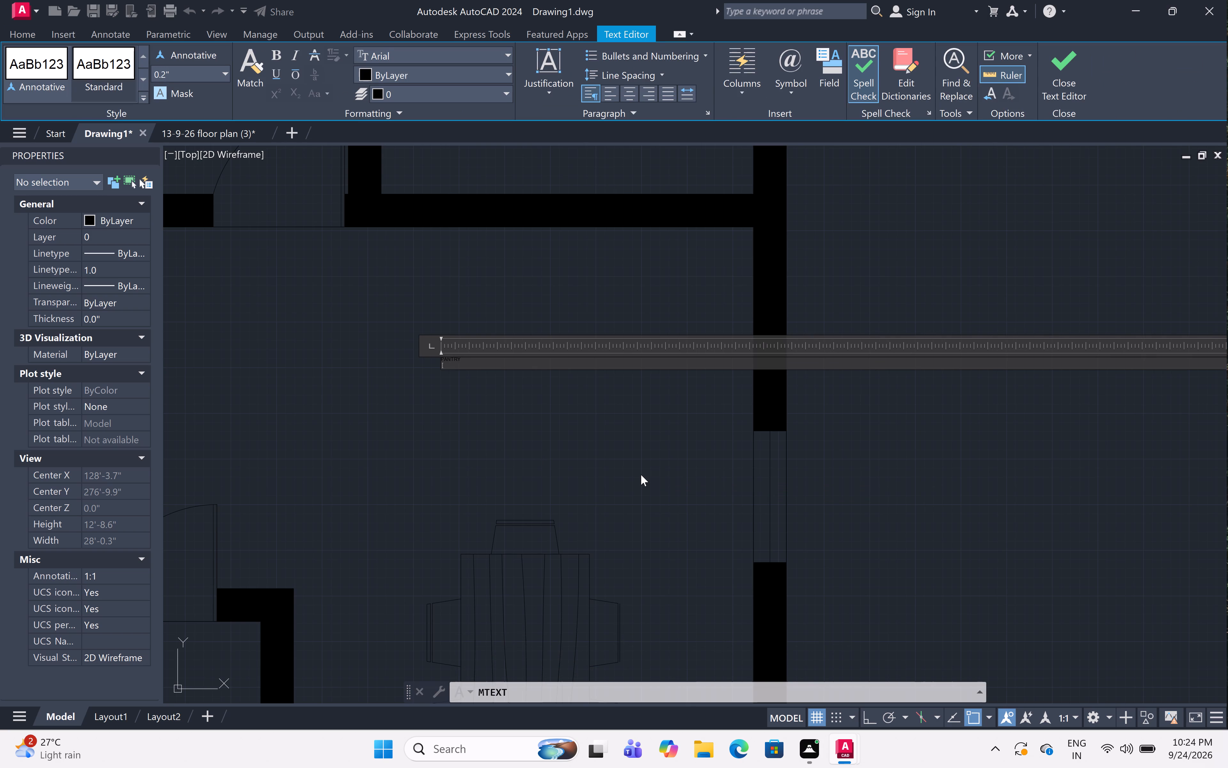
{"action": "key", "text": "space"}
{"action": "key", "text": "space"}
{"action": "key", "text": "space"}
{"action": "key", "text": "space"}
{"action": "key", "text": "shift+ampersand"}
{"action": "scroll", "coordinate": [447, 353], "scroll_direction": "up", "scroll_amount": 4}
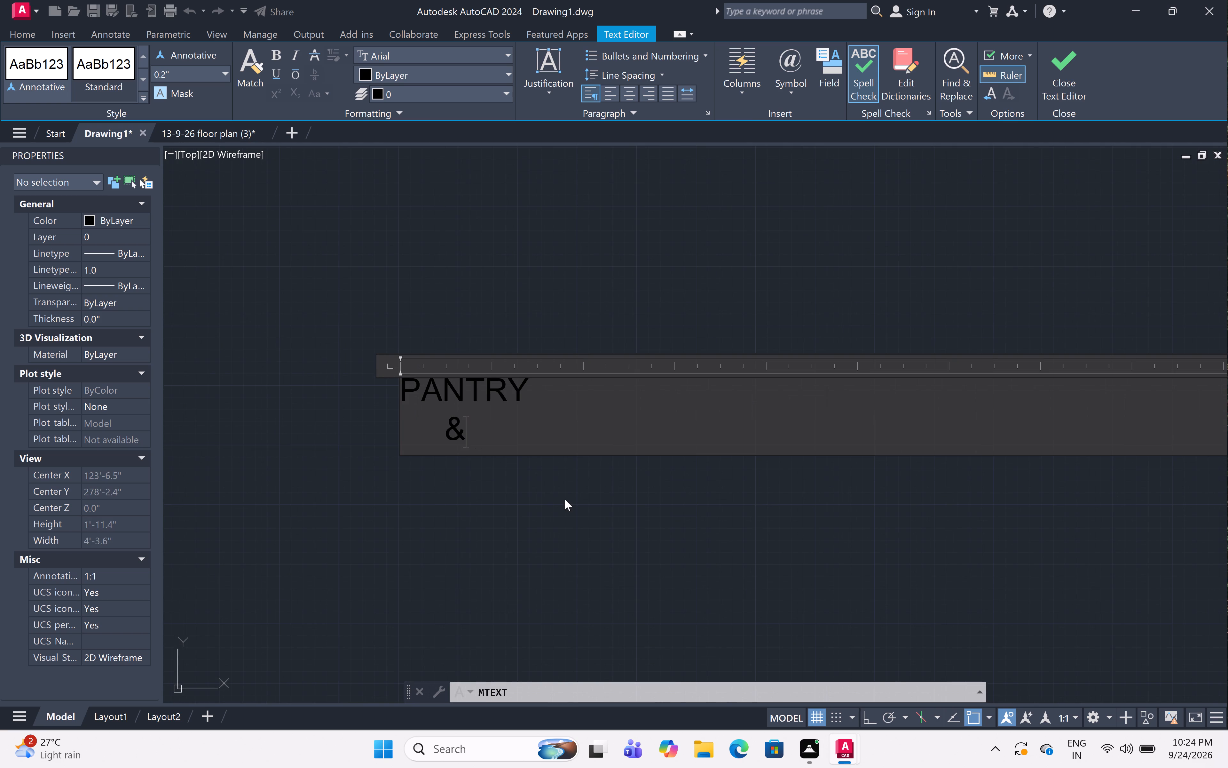
{"action": "left_click", "coordinate": [438, 437]}
{"action": "key", "text": "space"}
{"action": "left_click", "coordinate": [478, 426]}
{"action": "key", "text": "Return"}
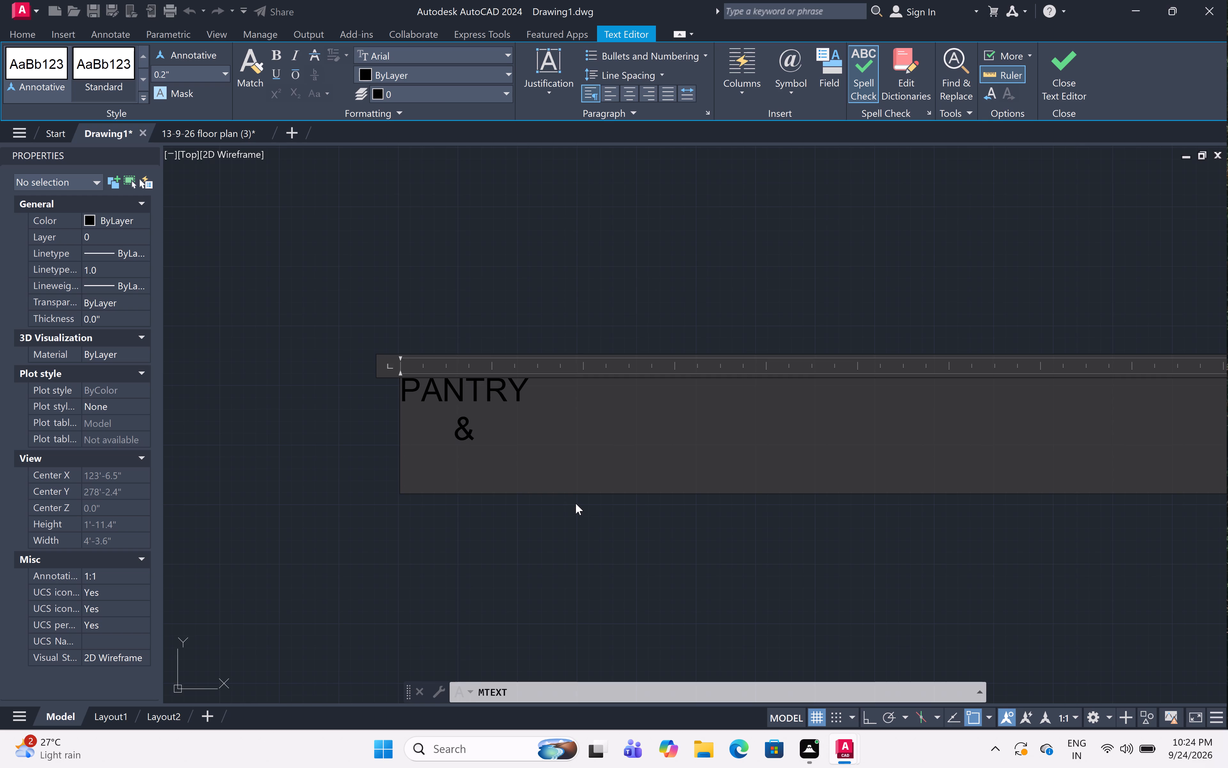
{"action": "type", "text": "DINING"}
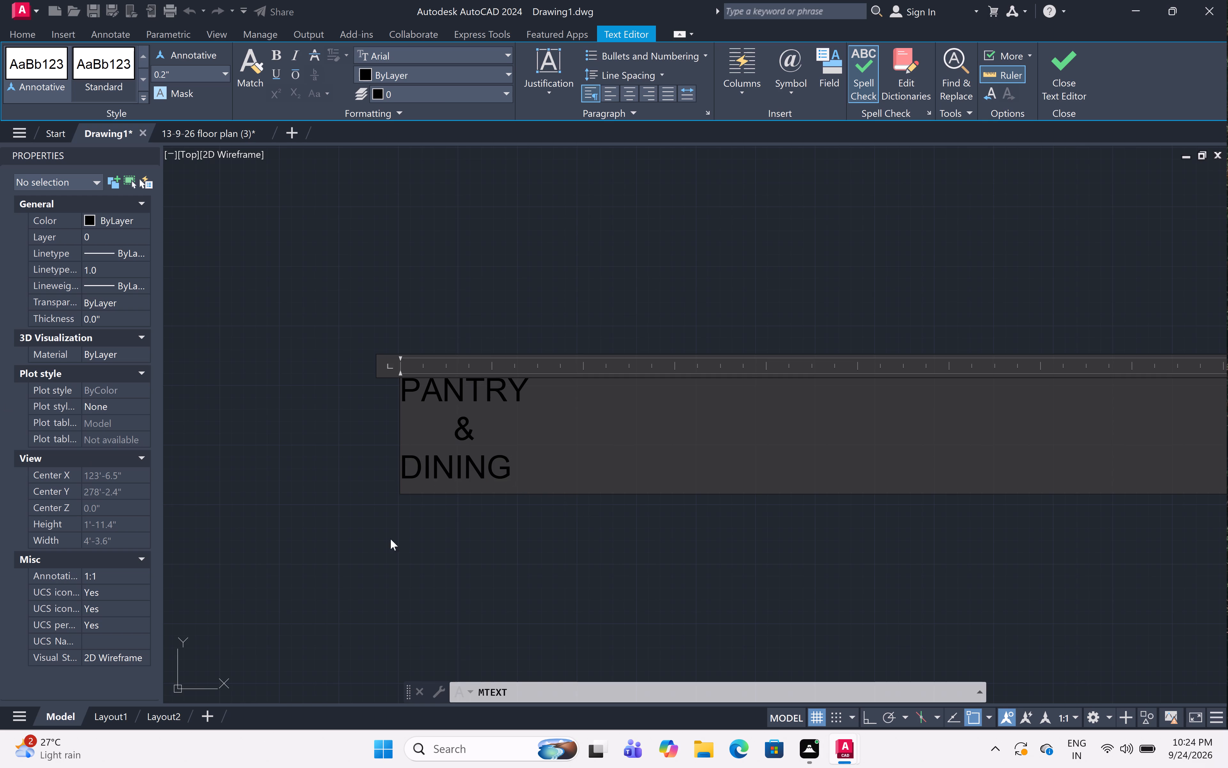
{"action": "left_click", "coordinate": [443, 546]}
Set the text height of the PANTRY & DINING label to 6".
{"action": "left_click", "coordinate": [353, 316]}
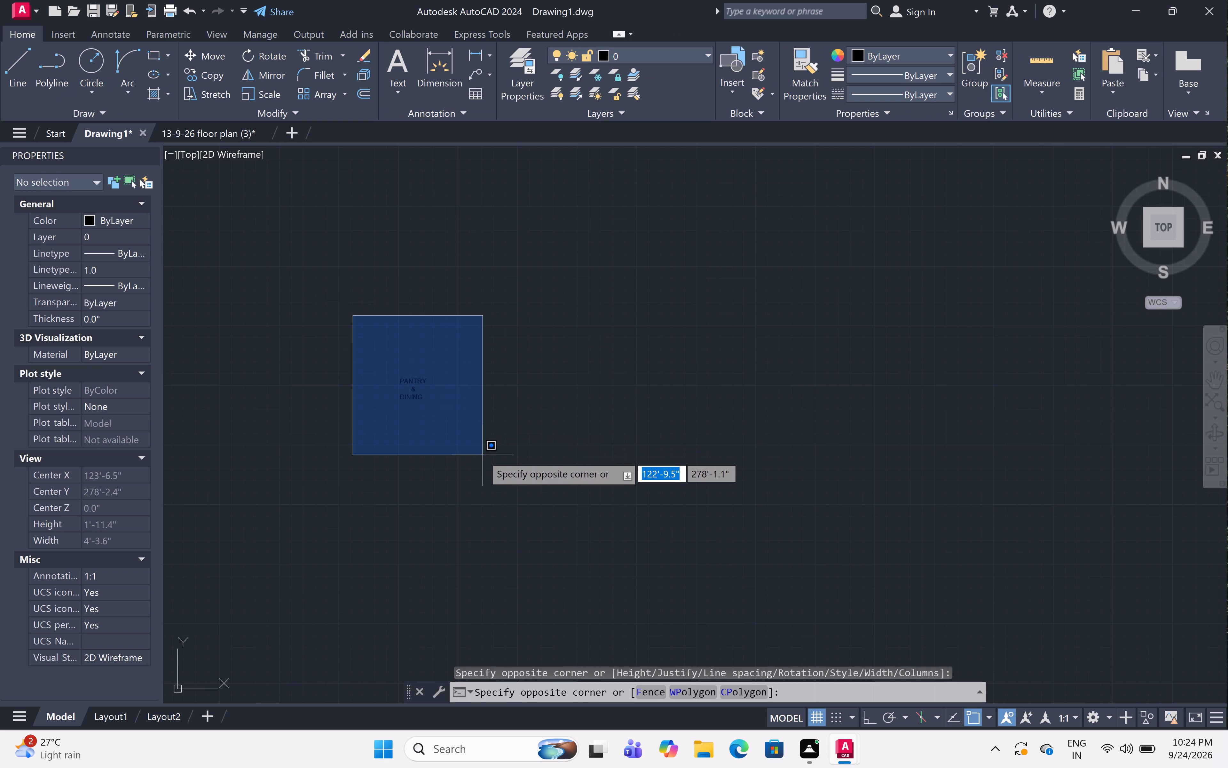
{"action": "left_click", "coordinate": [484, 458]}
{"action": "left_click", "coordinate": [116, 482]}
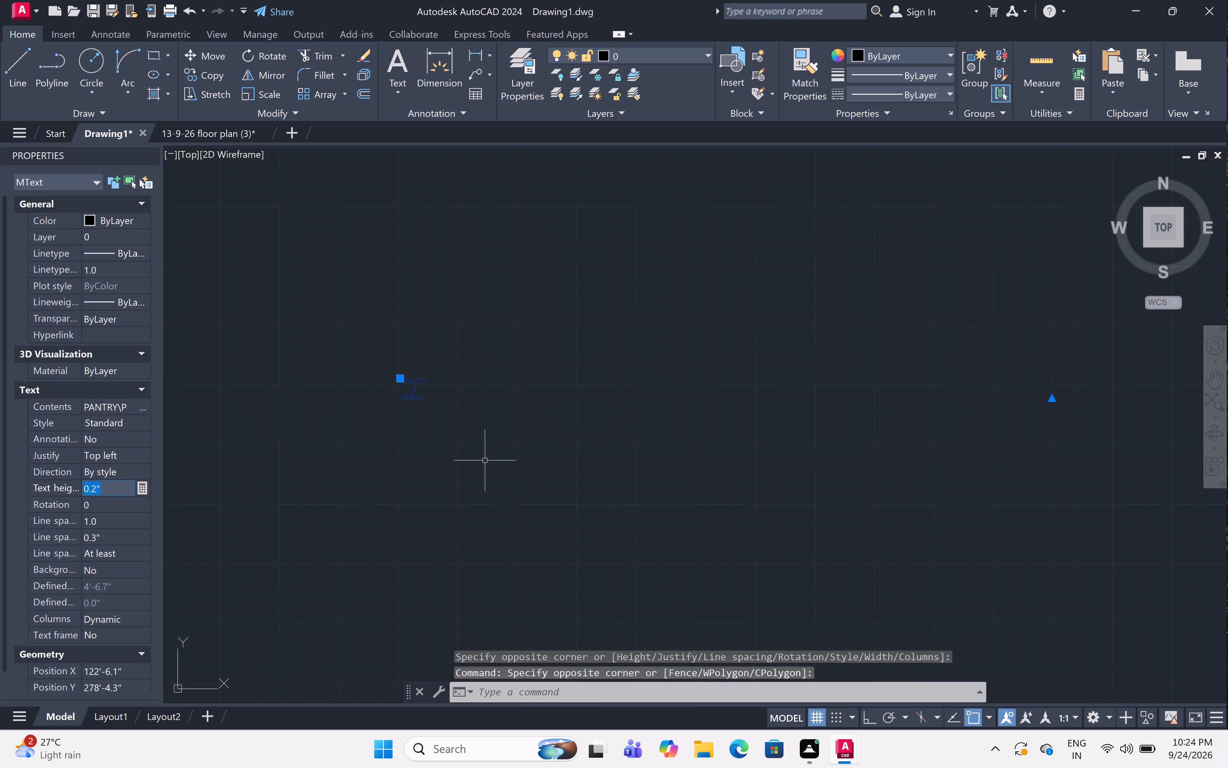
{"action": "key", "text": "BackSpace"}
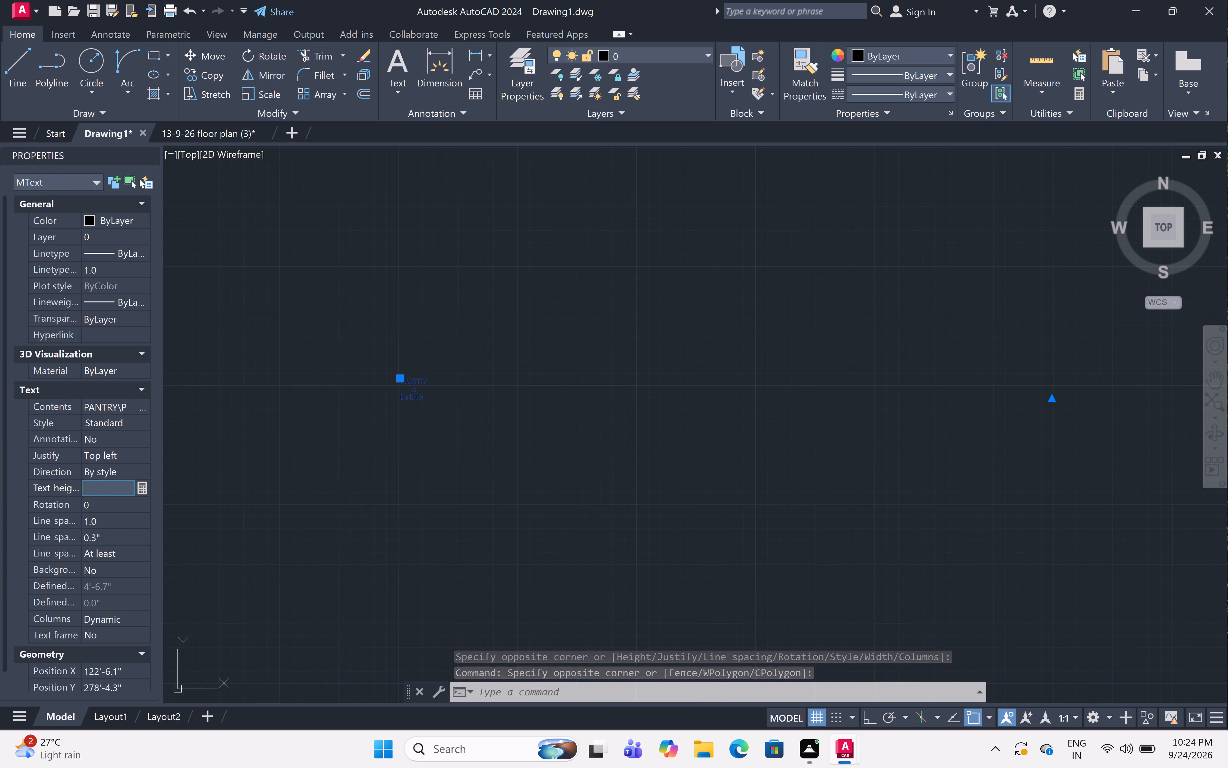
{"action": "key", "text": "6"}
{"action": "key", "text": "shift+quotedbl"}
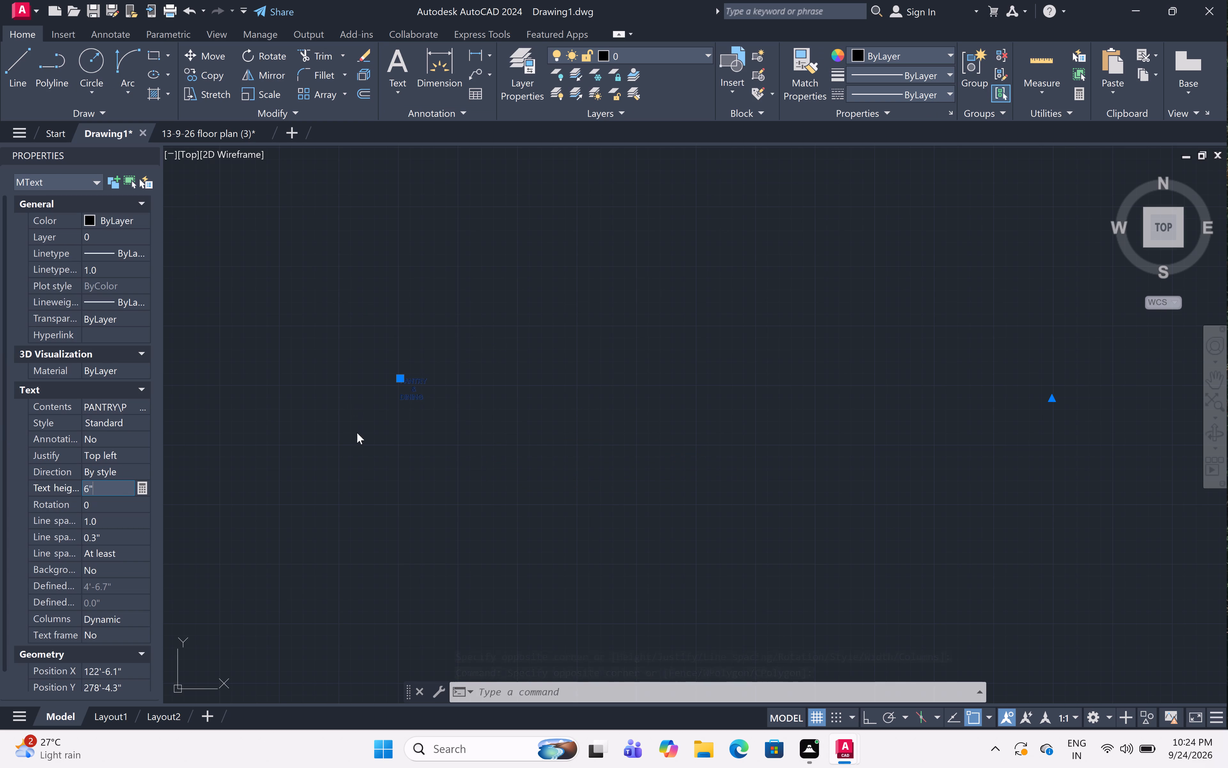
{"action": "left_click", "coordinate": [375, 461]}
{"action": "key", "text": "Escape"}
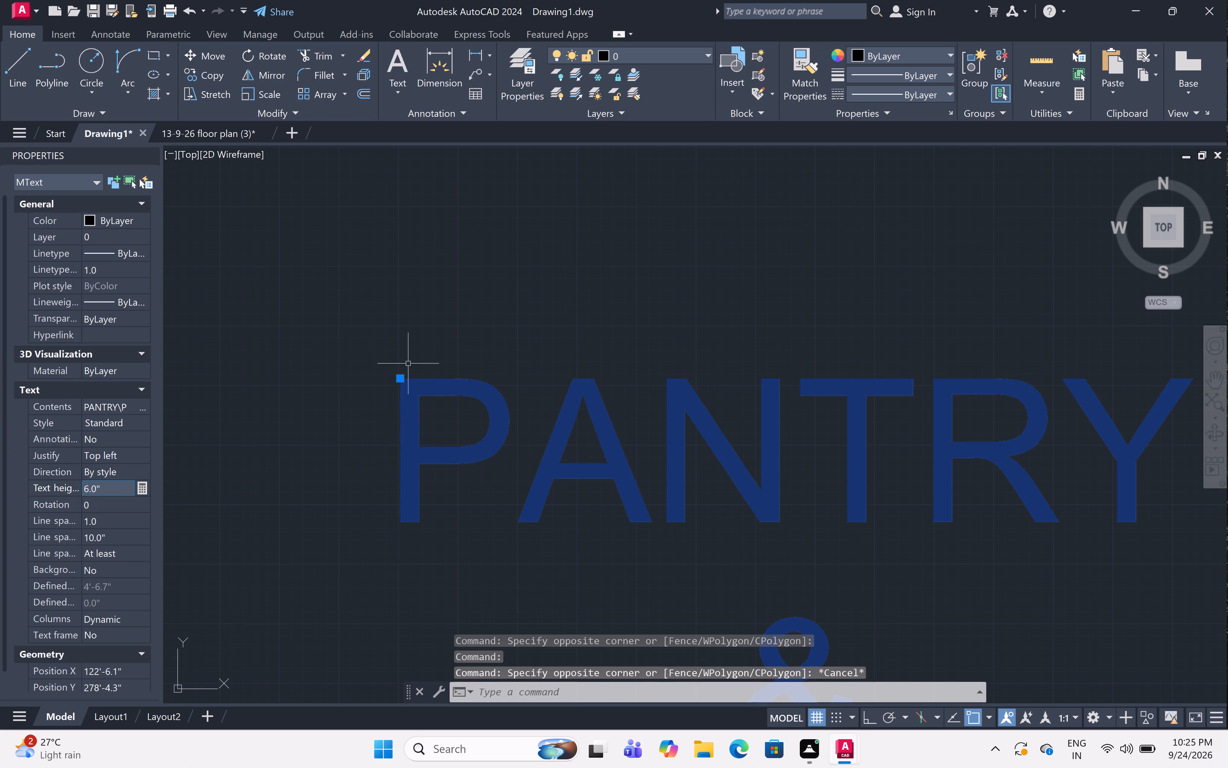
{"action": "key", "text": "Escape"}
Add the multiline text "LIVING AREA", split over two lines, in the open space above the sofa and coffee table.
{"action": "scroll", "coordinate": [442, 334], "scroll_direction": "down", "scroll_amount": 6}
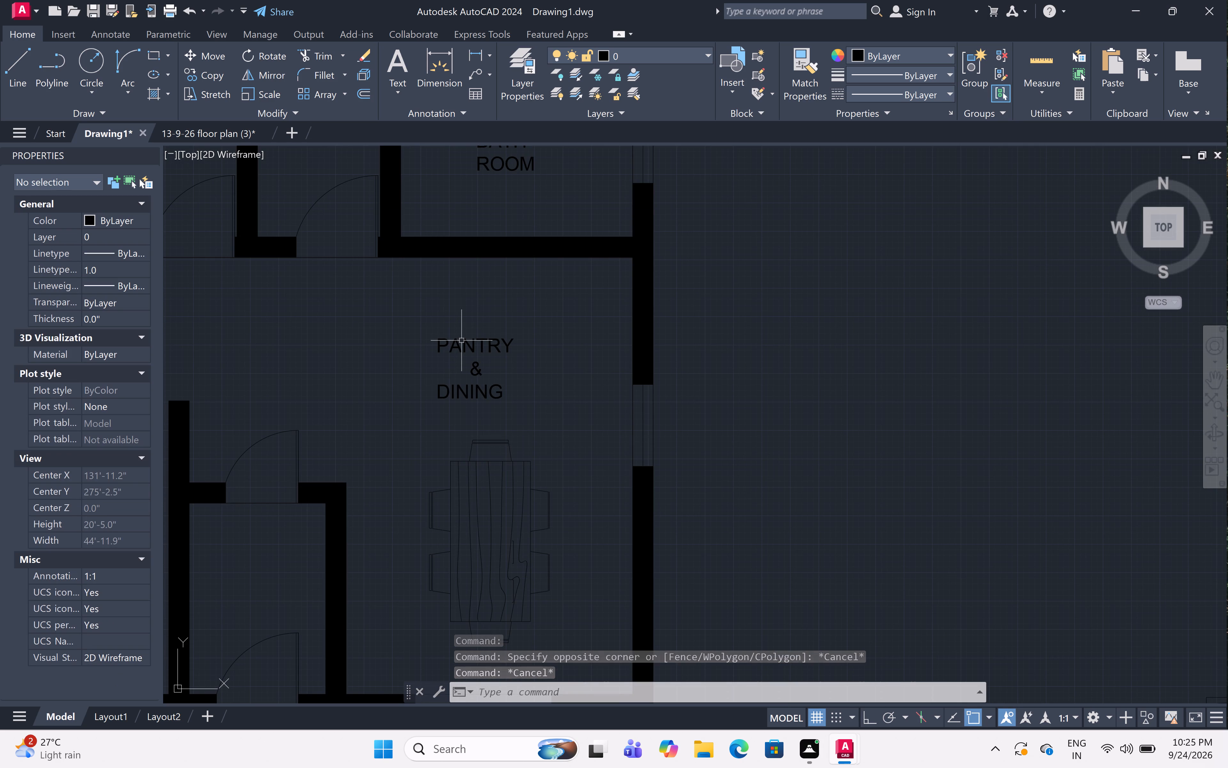
{"action": "scroll", "coordinate": [461, 340], "scroll_direction": "down", "scroll_amount": 1}
{"action": "scroll", "coordinate": [447, 373], "scroll_direction": "down", "scroll_amount": 2}
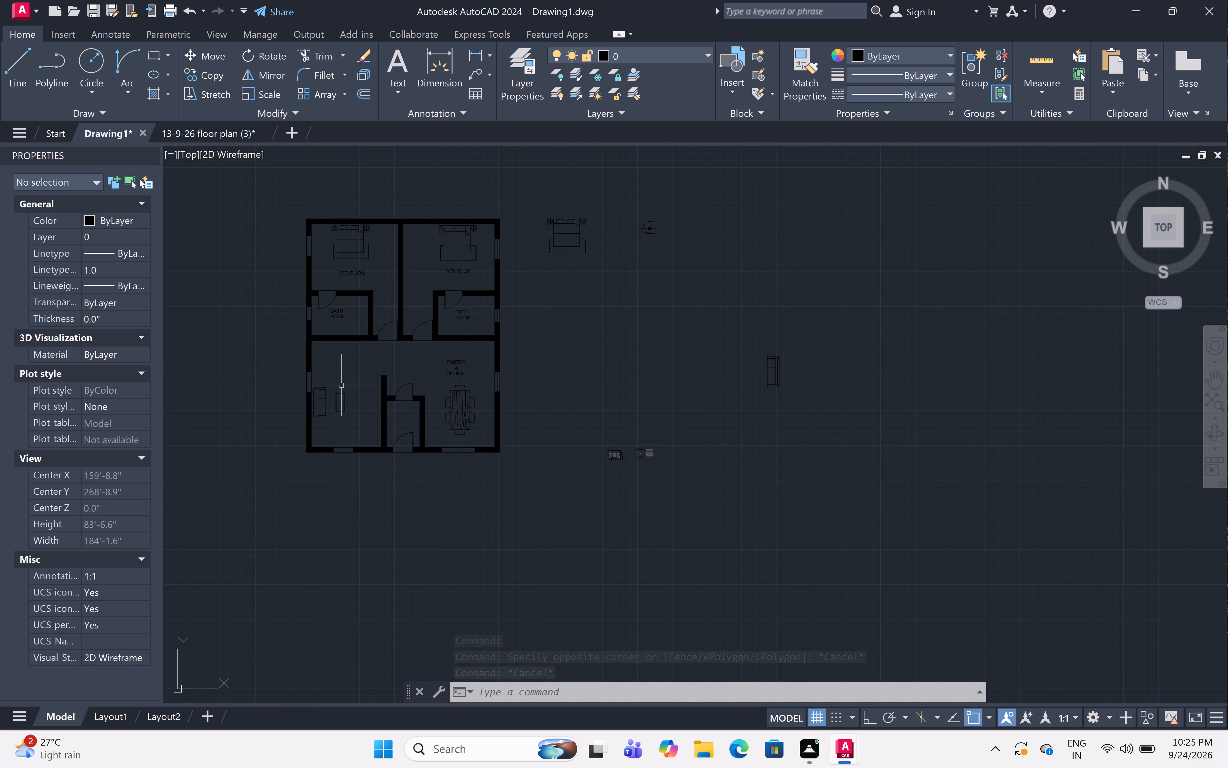
{"action": "scroll", "coordinate": [334, 389], "scroll_direction": "up", "scroll_amount": 4}
{"action": "type", "text": "MT"}
{"action": "key", "text": "space"}
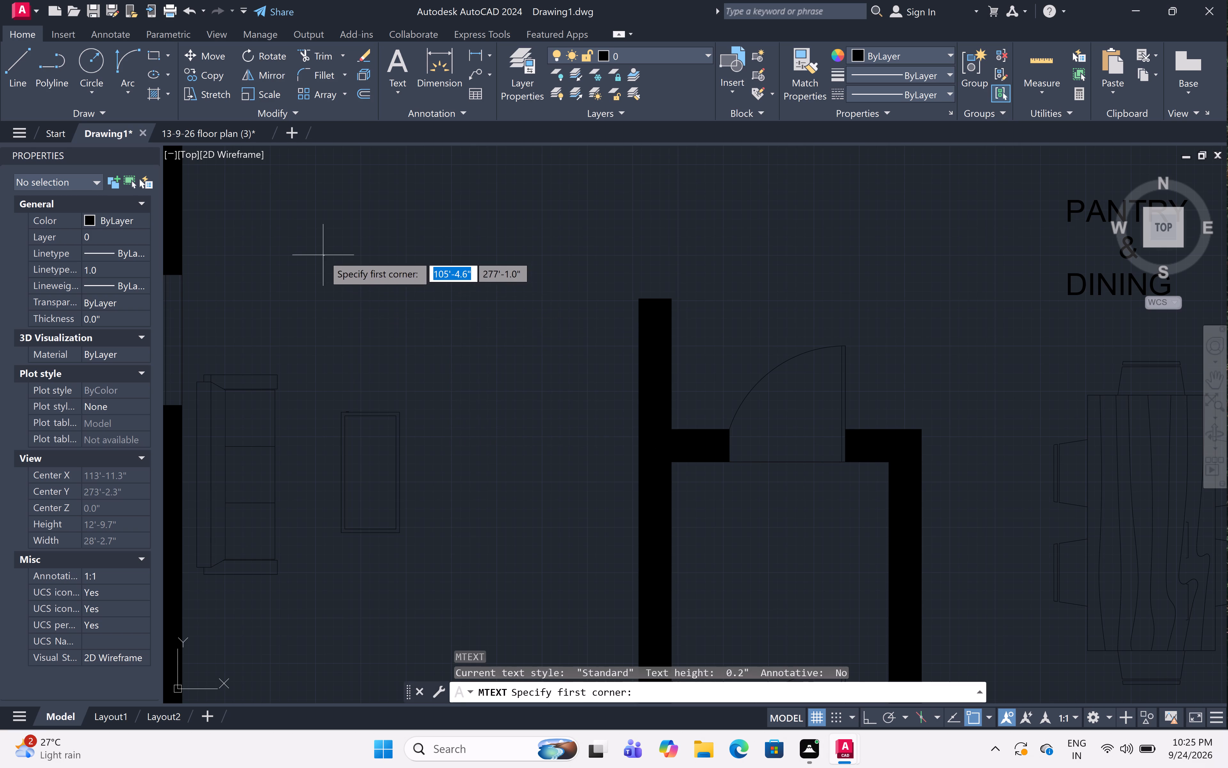
{"action": "left_click", "coordinate": [300, 243]}
{"action": "left_click", "coordinate": [563, 335]}
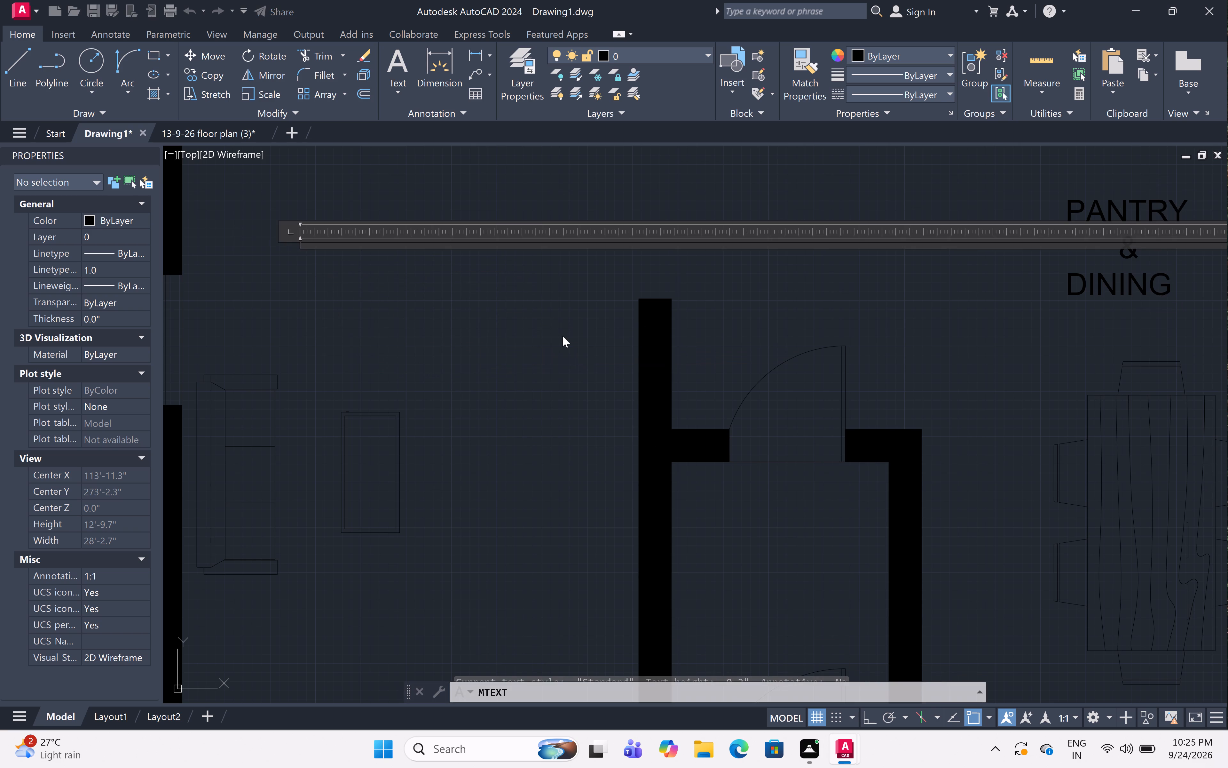
{"action": "type", "text": "LIVING"}
{"action": "key", "text": "space"}
{"action": "key", "text": "Return"}
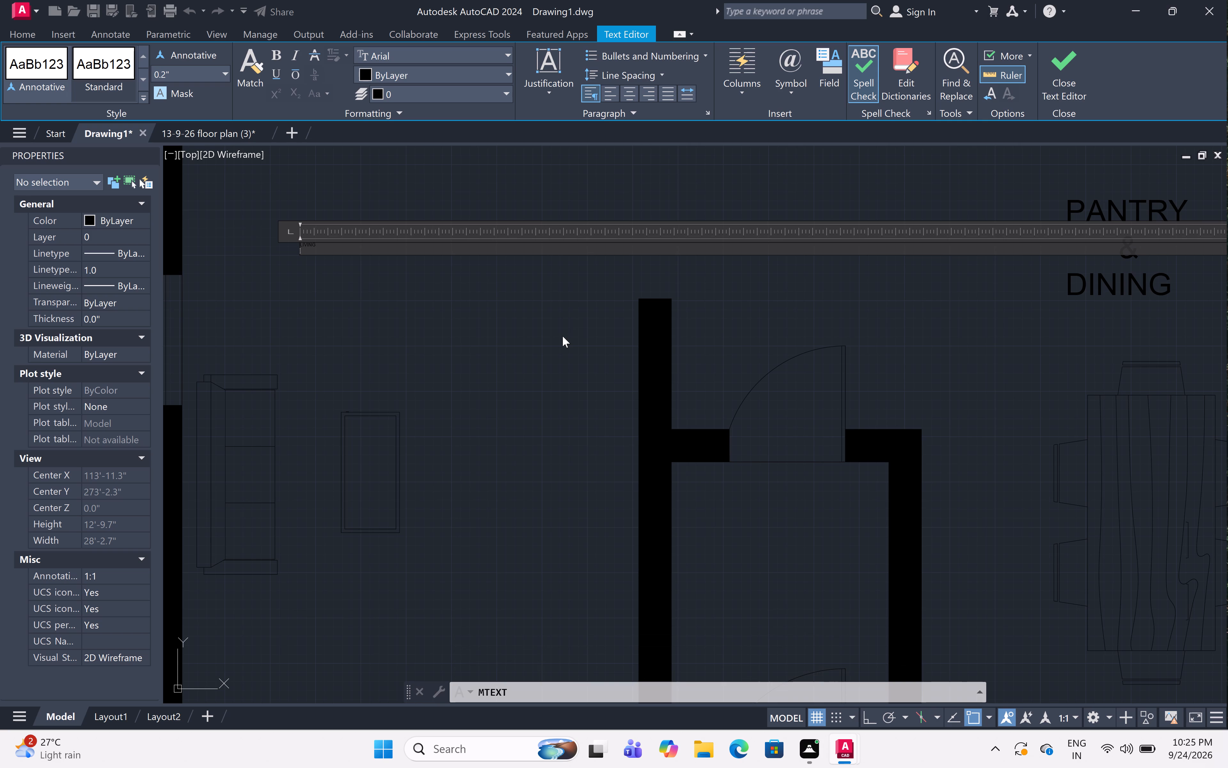
{"action": "type", "text": "AREA"}
{"action": "left_click", "coordinate": [312, 306]}
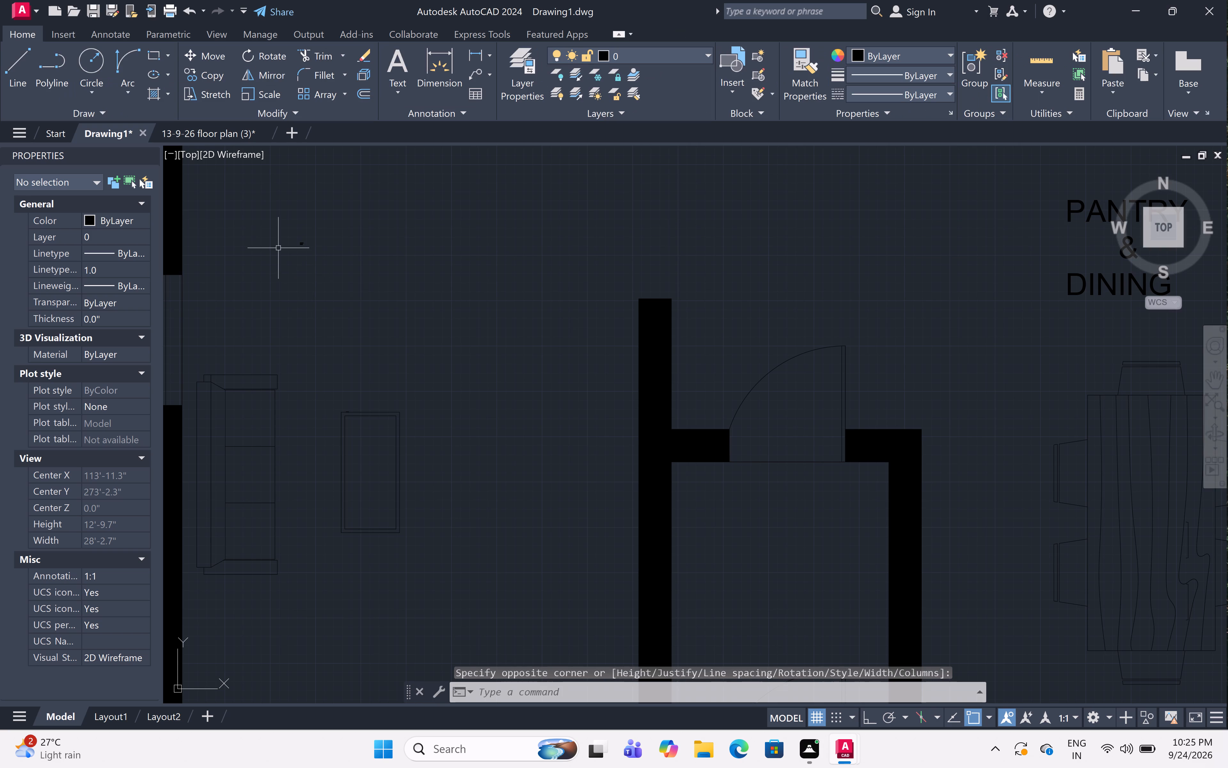
Set the text height of the LIVING AREA label to 6".
{"action": "left_click", "coordinate": [282, 225]}
{"action": "left_click", "coordinate": [355, 274]}
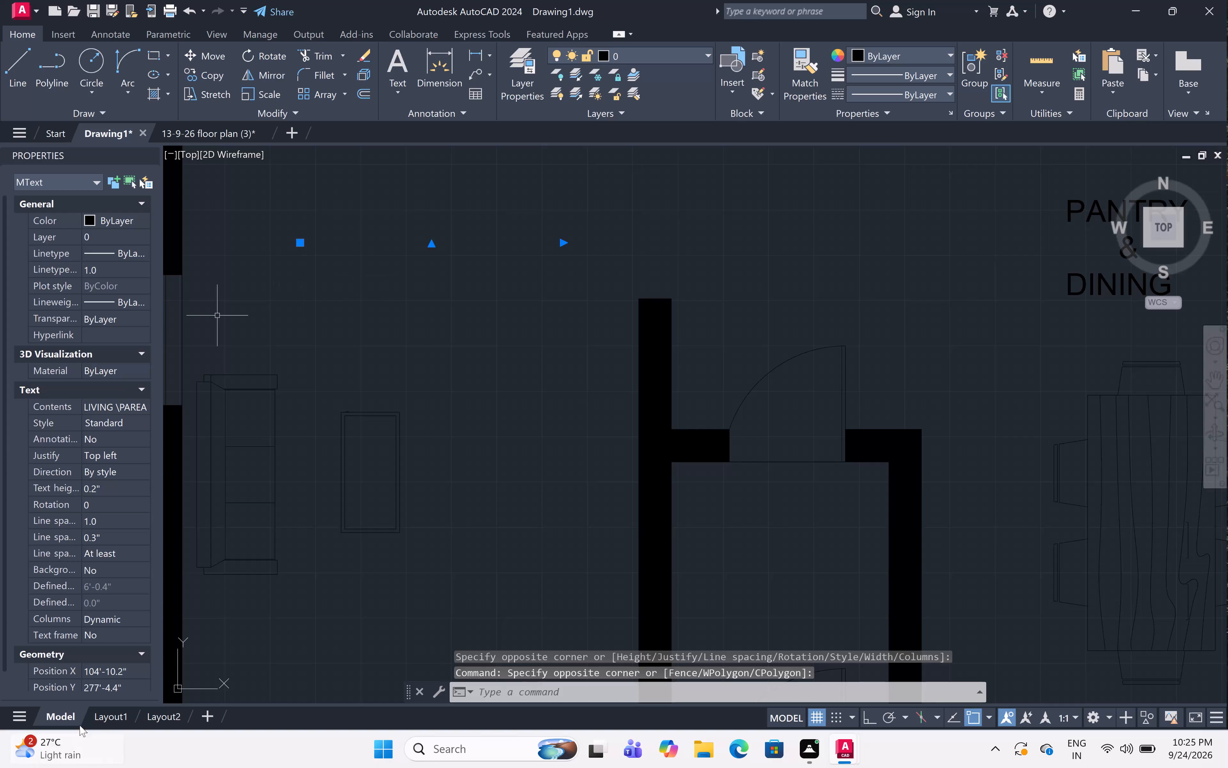
{"action": "left_click", "coordinate": [112, 487]}
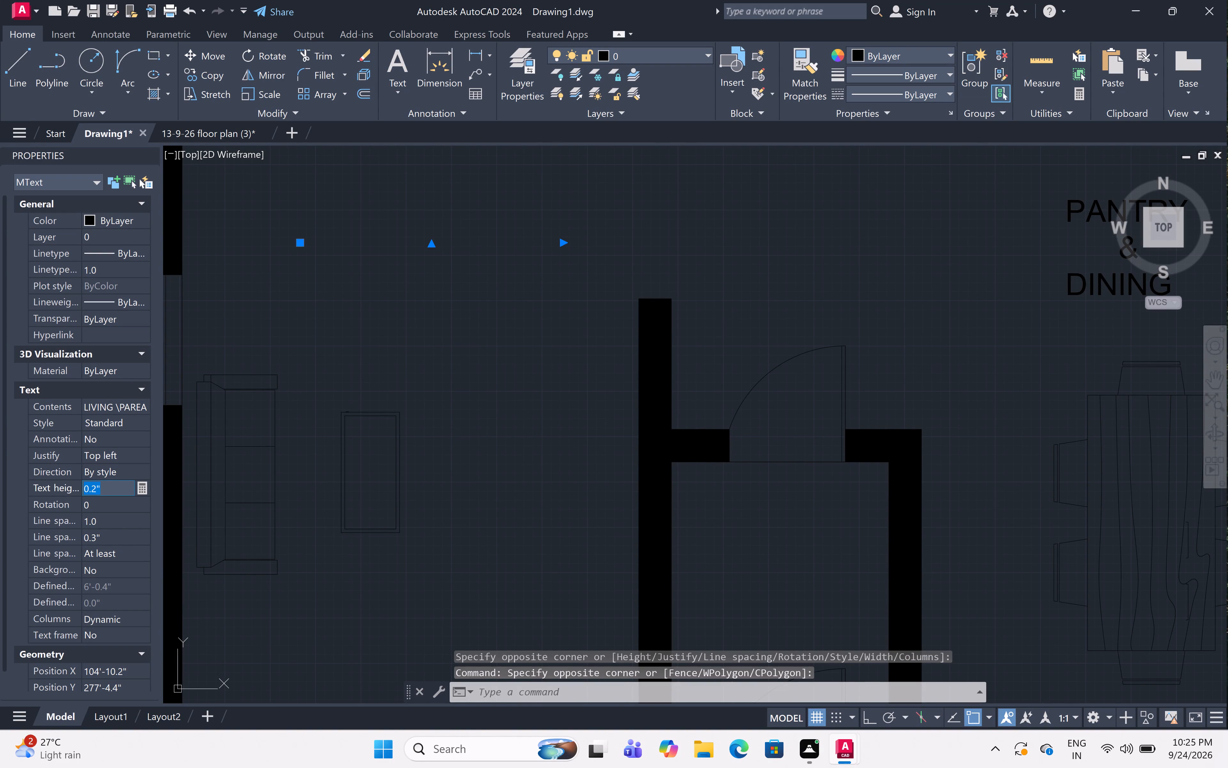
{"action": "key", "text": "BackSpace"}
{"action": "type", "text": "6\""}
{"action": "left_click", "coordinate": [452, 333]}
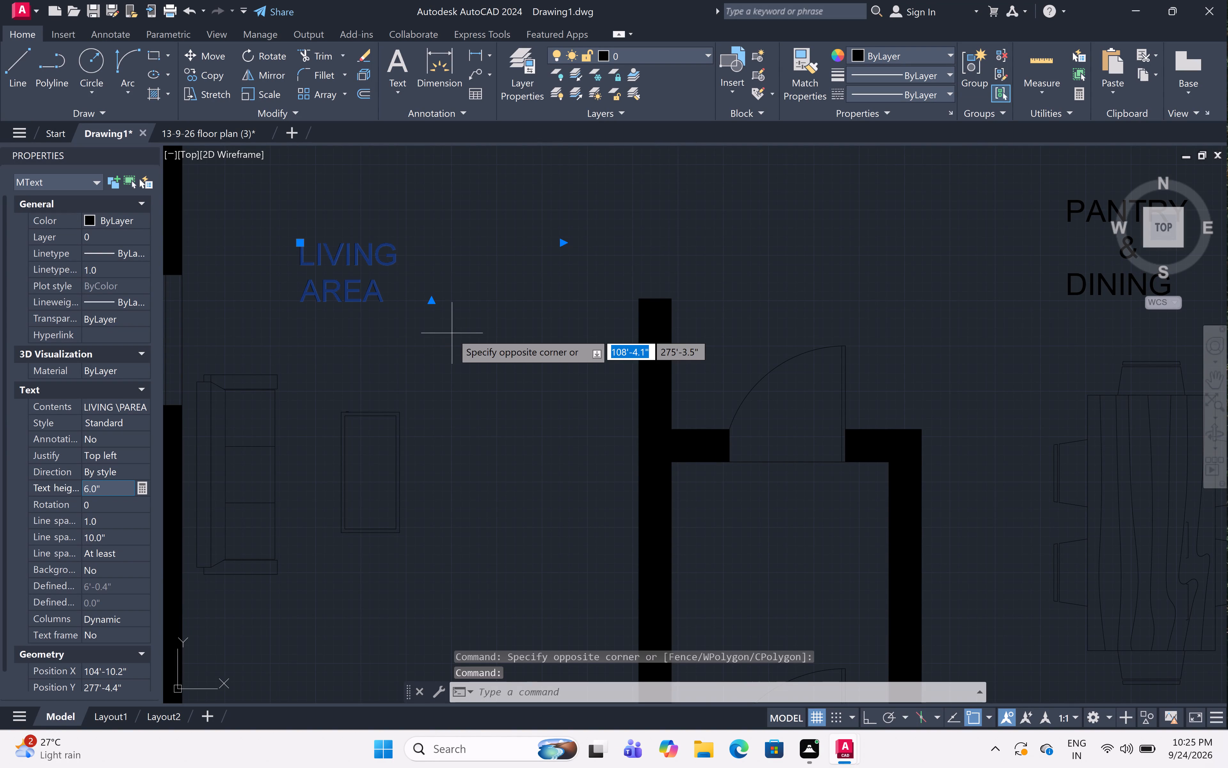
{"action": "double_click", "coordinate": [451, 333]}
{"action": "key", "text": "Escape"}
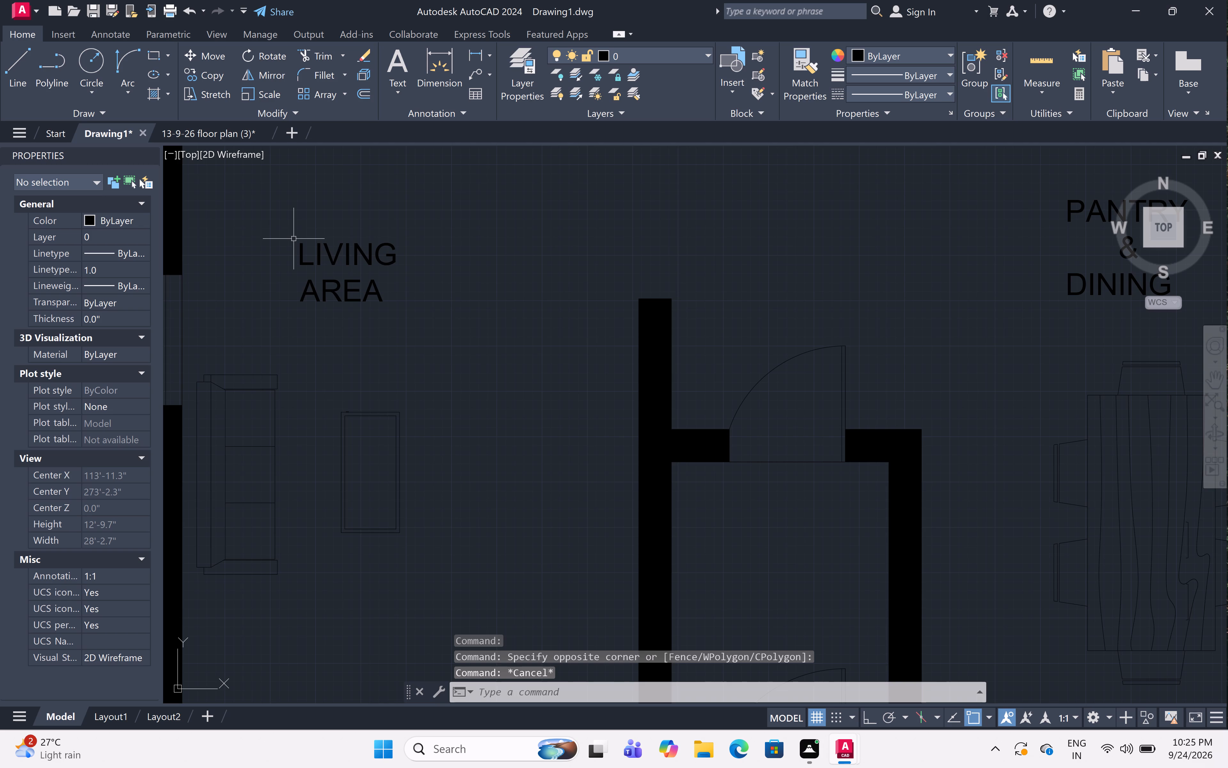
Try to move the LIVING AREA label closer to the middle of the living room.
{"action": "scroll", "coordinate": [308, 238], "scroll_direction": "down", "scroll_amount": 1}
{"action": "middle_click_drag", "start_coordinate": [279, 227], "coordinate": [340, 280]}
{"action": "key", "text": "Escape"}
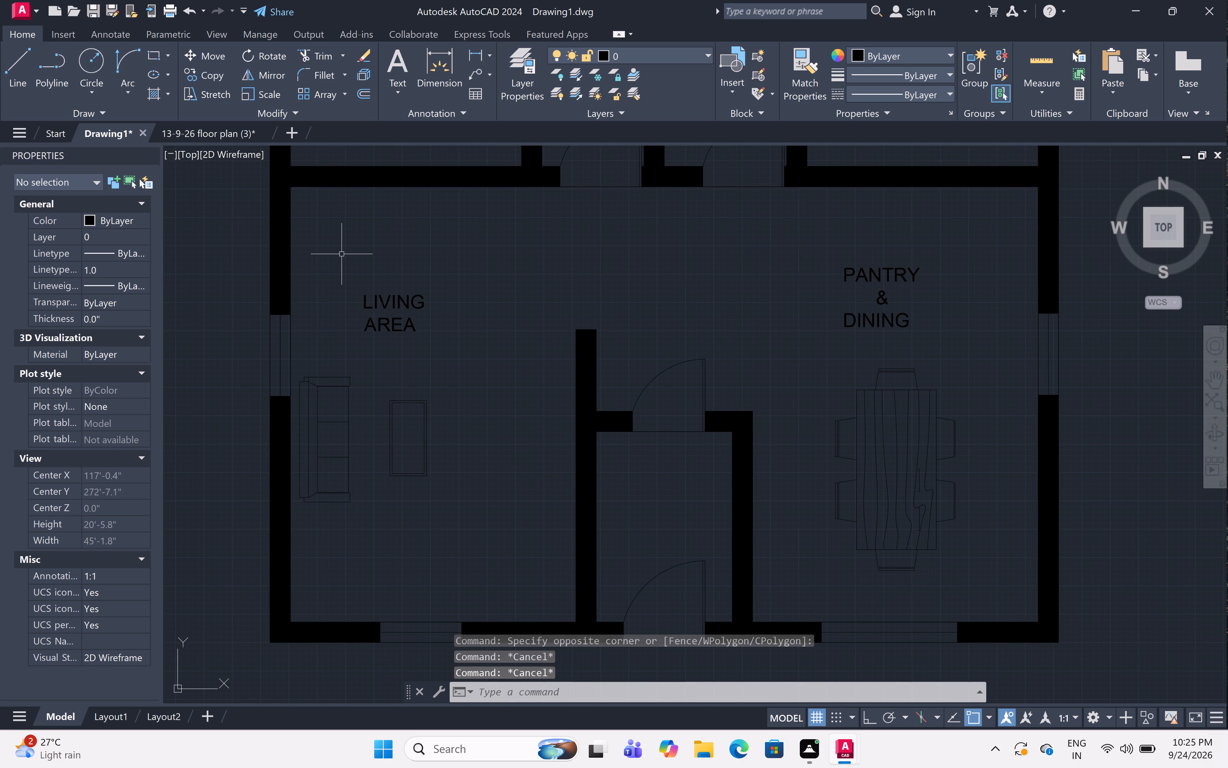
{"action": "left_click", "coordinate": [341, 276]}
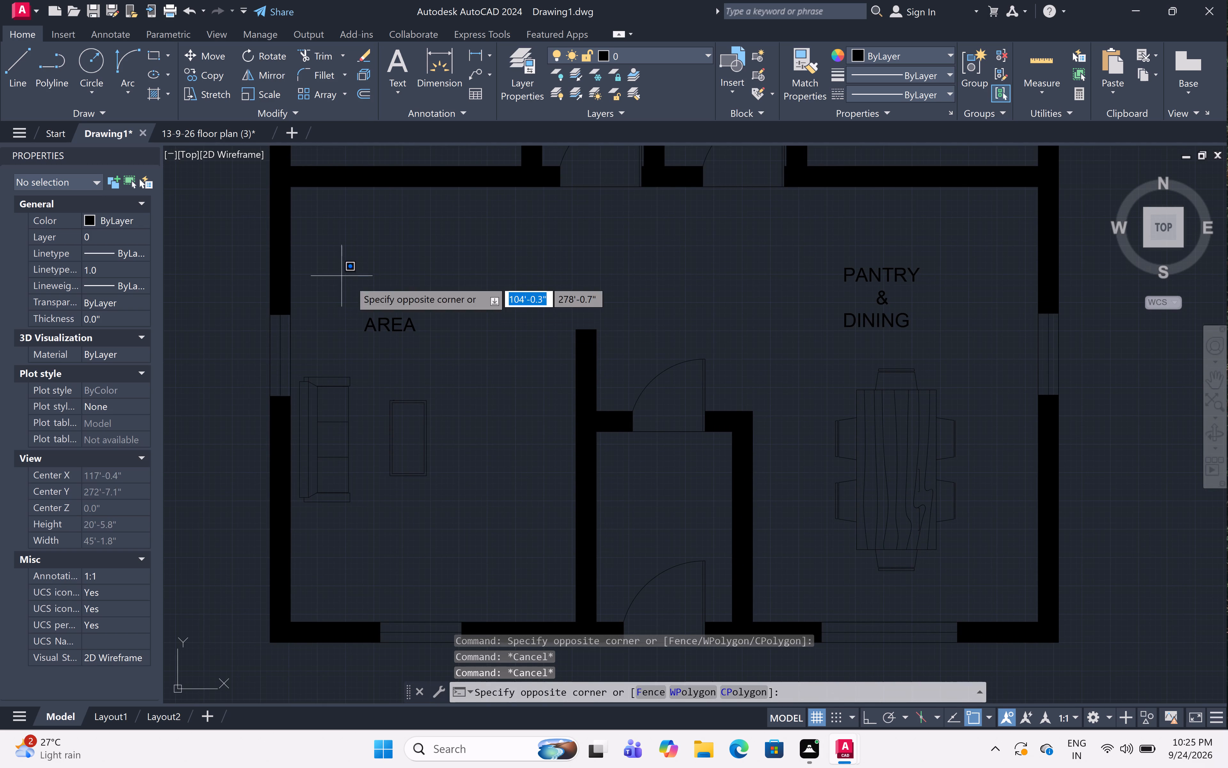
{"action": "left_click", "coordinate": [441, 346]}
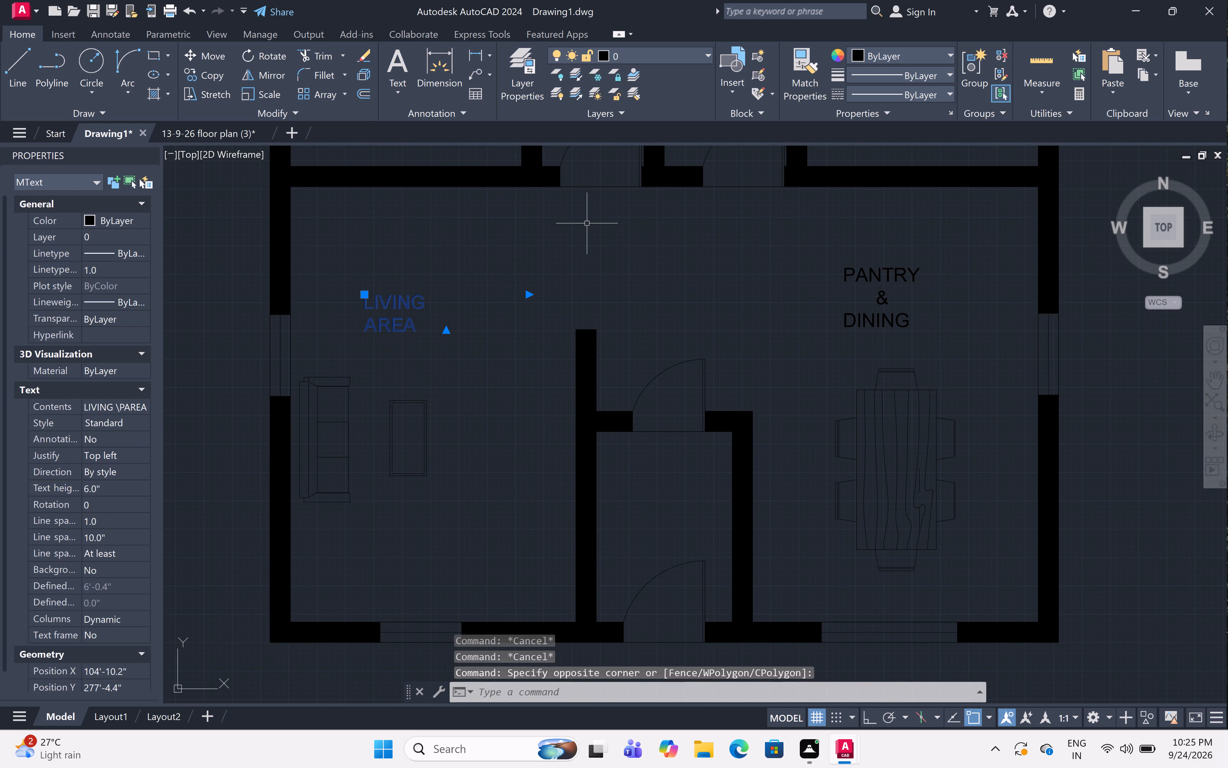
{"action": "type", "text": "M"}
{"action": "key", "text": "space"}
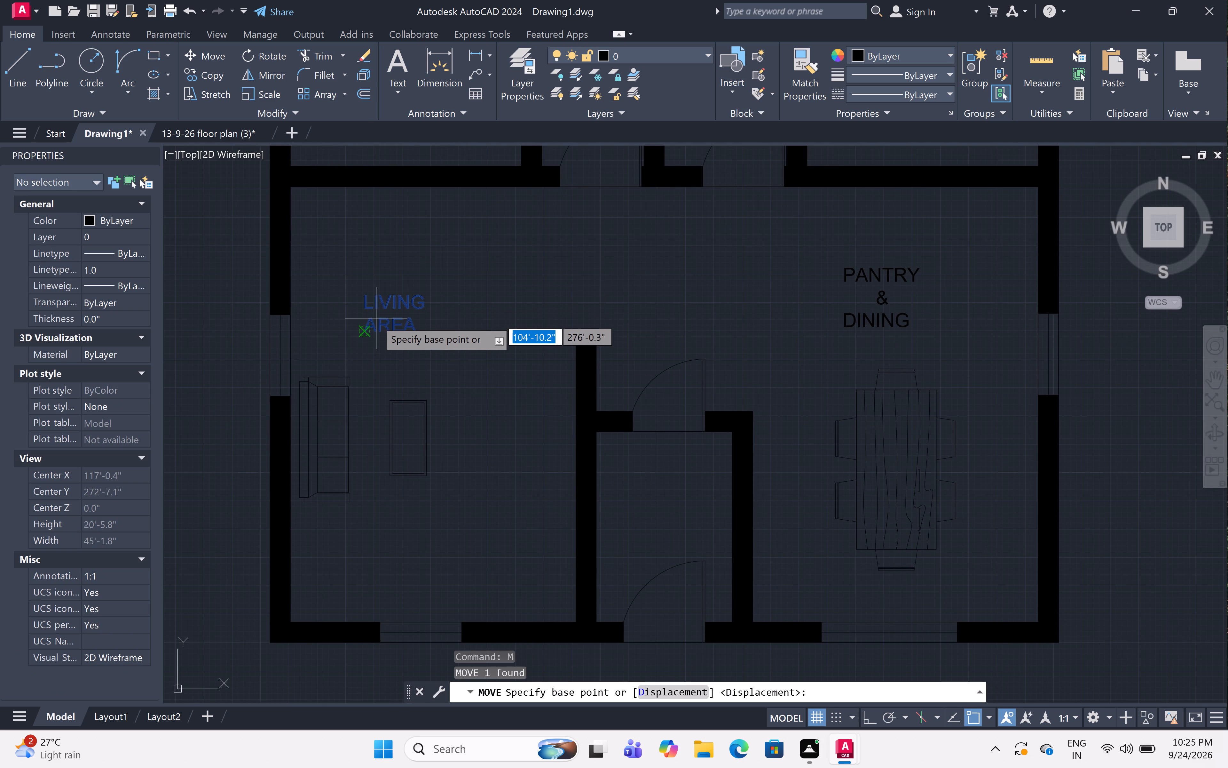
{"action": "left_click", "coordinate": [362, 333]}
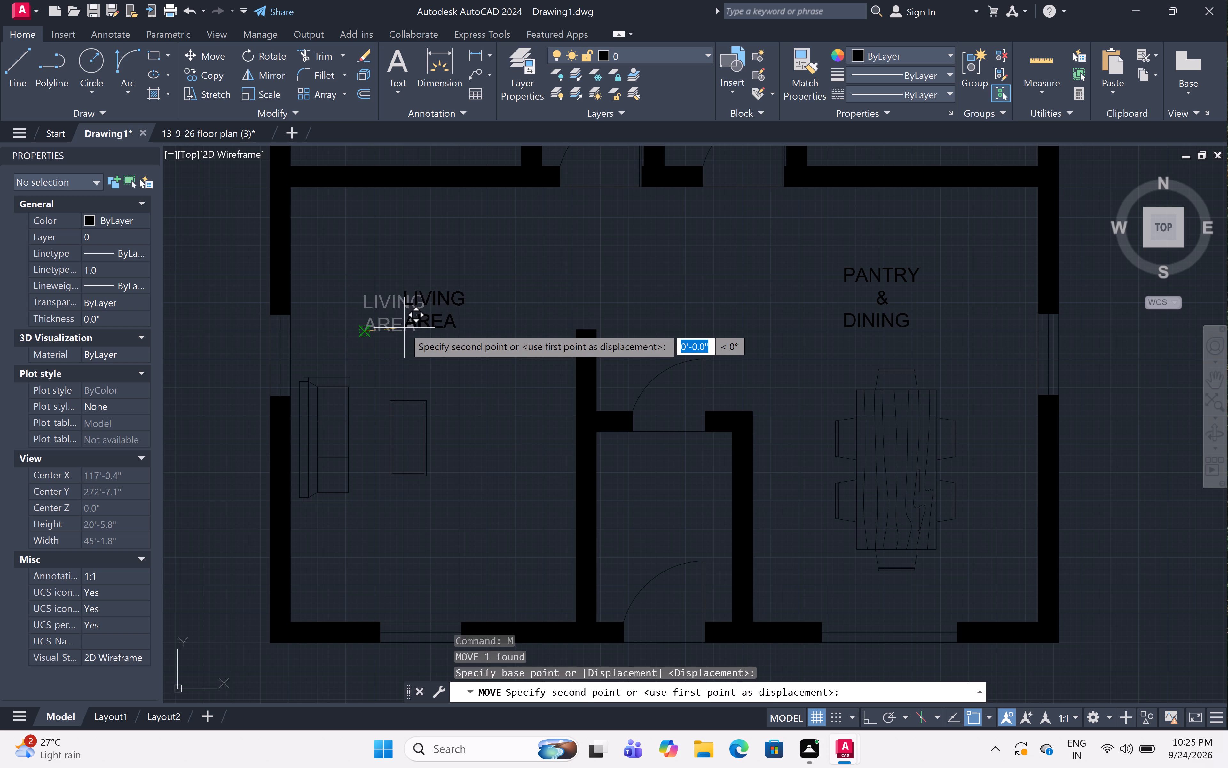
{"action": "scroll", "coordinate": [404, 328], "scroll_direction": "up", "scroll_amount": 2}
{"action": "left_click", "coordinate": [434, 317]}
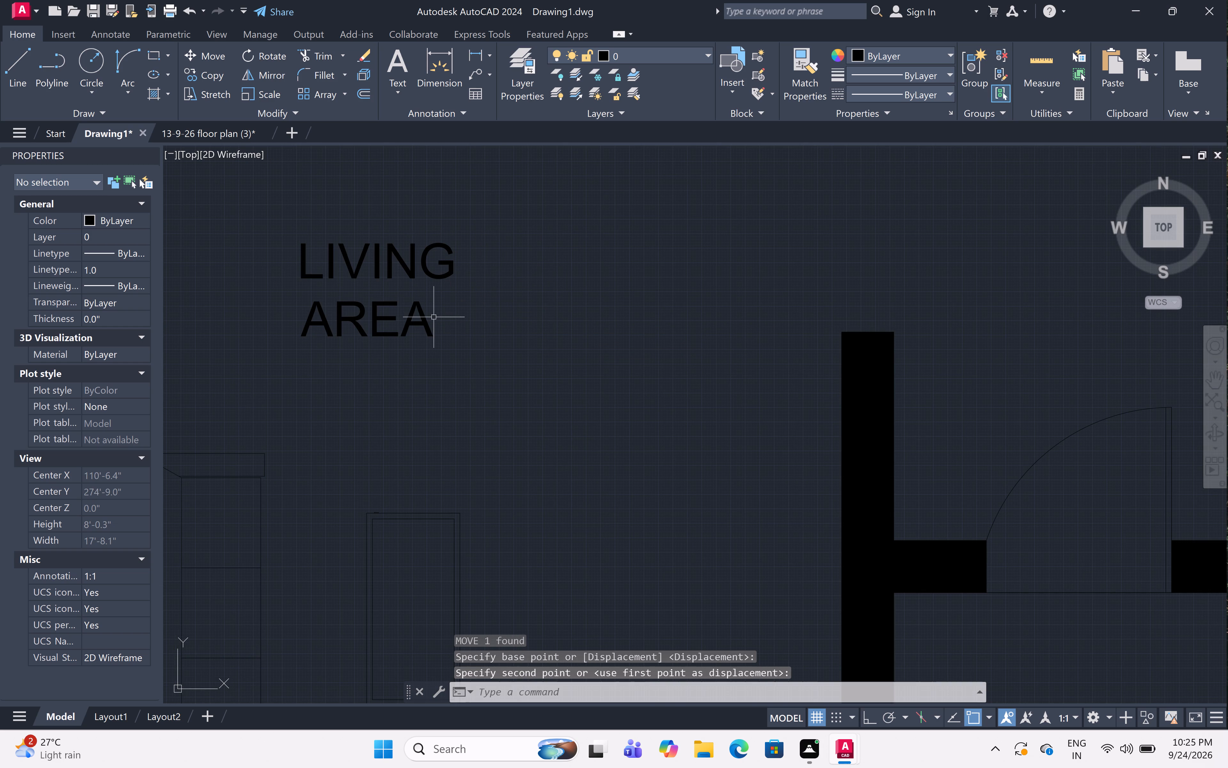
Move the LIVING AREA label about 2' diagonally up and to the right, toward the middle of the living room.
{"action": "left_click", "coordinate": [264, 219]}
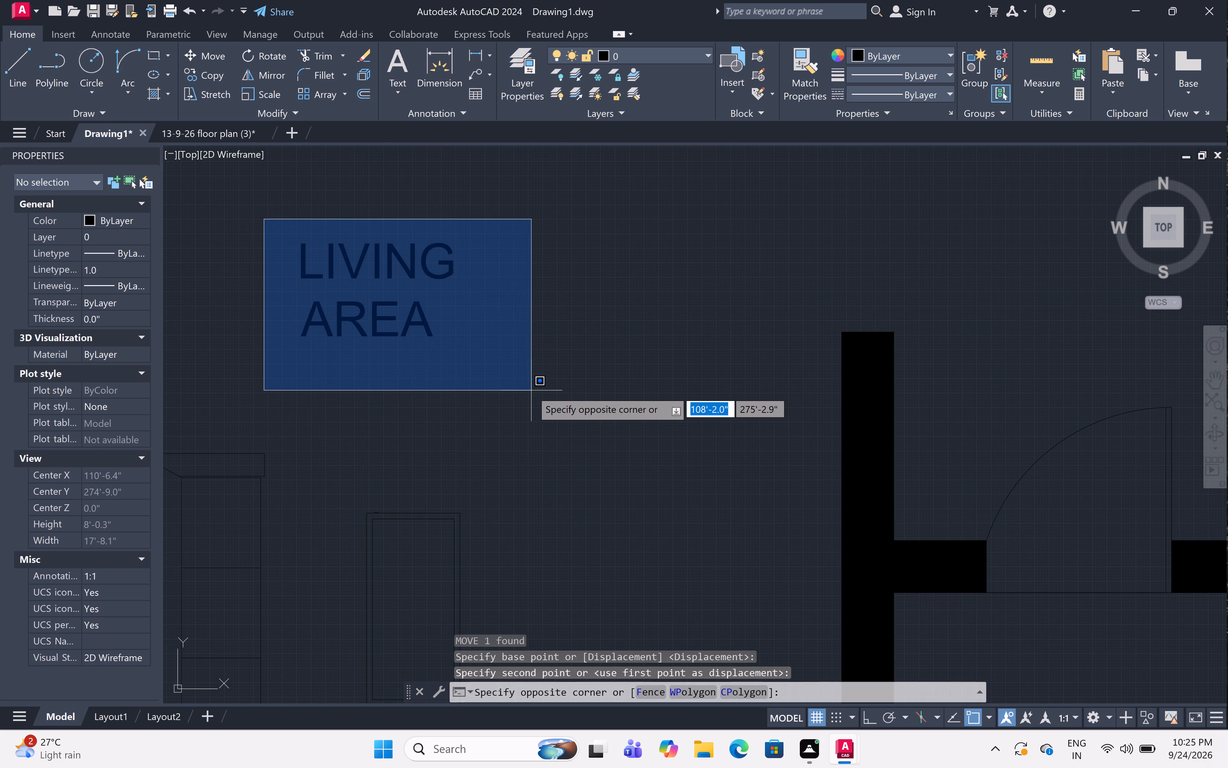
{"action": "left_click", "coordinate": [531, 390]}
{"action": "scroll", "coordinate": [530, 390], "scroll_direction": "down", "scroll_amount": 2}
{"action": "type", "text": "M"}
{"action": "key", "text": "space"}
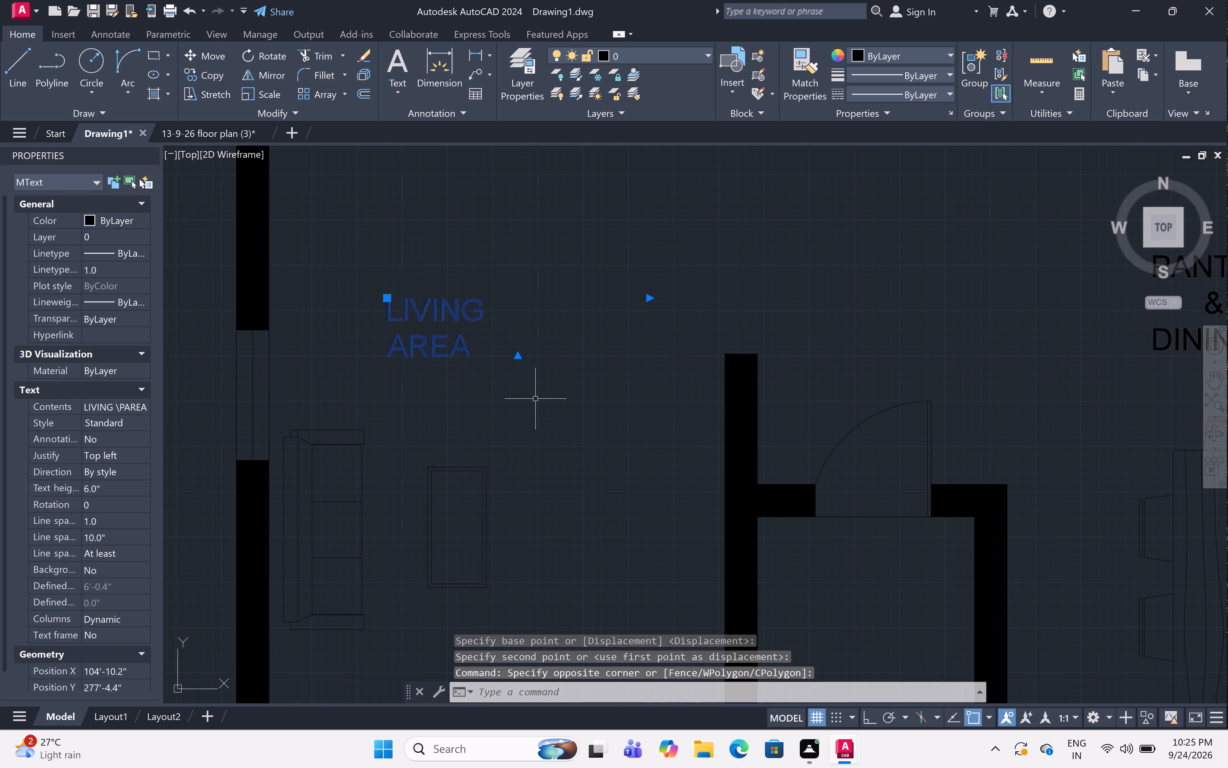
{"action": "left_click", "coordinate": [386, 360]}
{"action": "scroll", "coordinate": [465, 311], "scroll_direction": "up", "scroll_amount": 4}
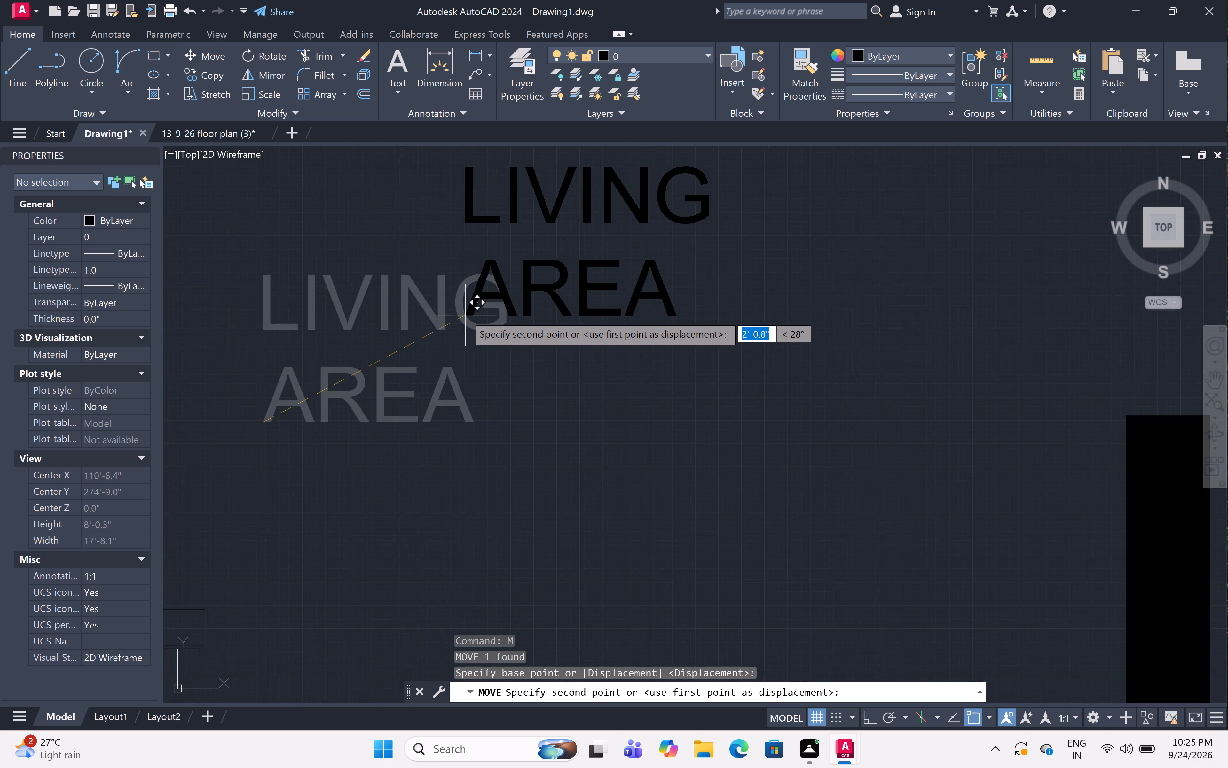
{"action": "left_click", "coordinate": [488, 304]}
Draw a three-sided entrance step outline outside the main door, 30" deep and about 8' wide, closing against the outer wall face.
{"action": "scroll", "coordinate": [491, 303], "scroll_direction": "down", "scroll_amount": 6}
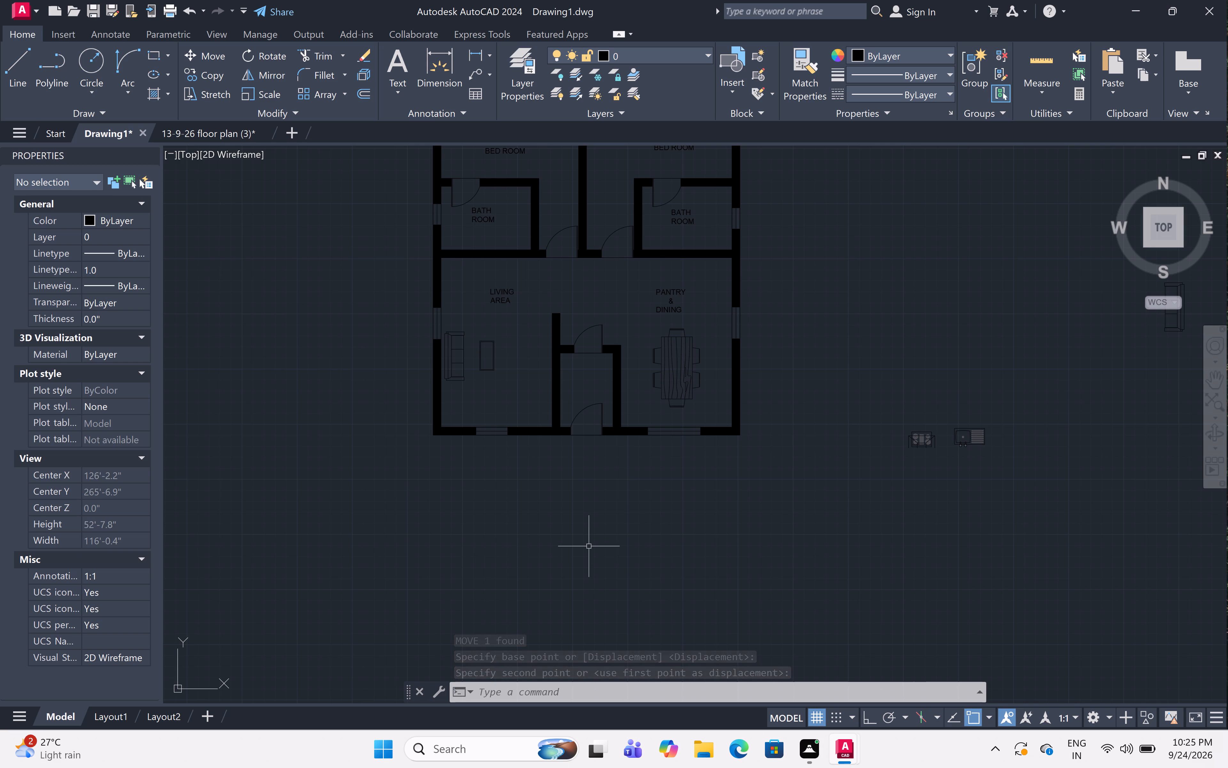
{"action": "scroll", "coordinate": [576, 467], "scroll_direction": "up", "scroll_amount": 3}
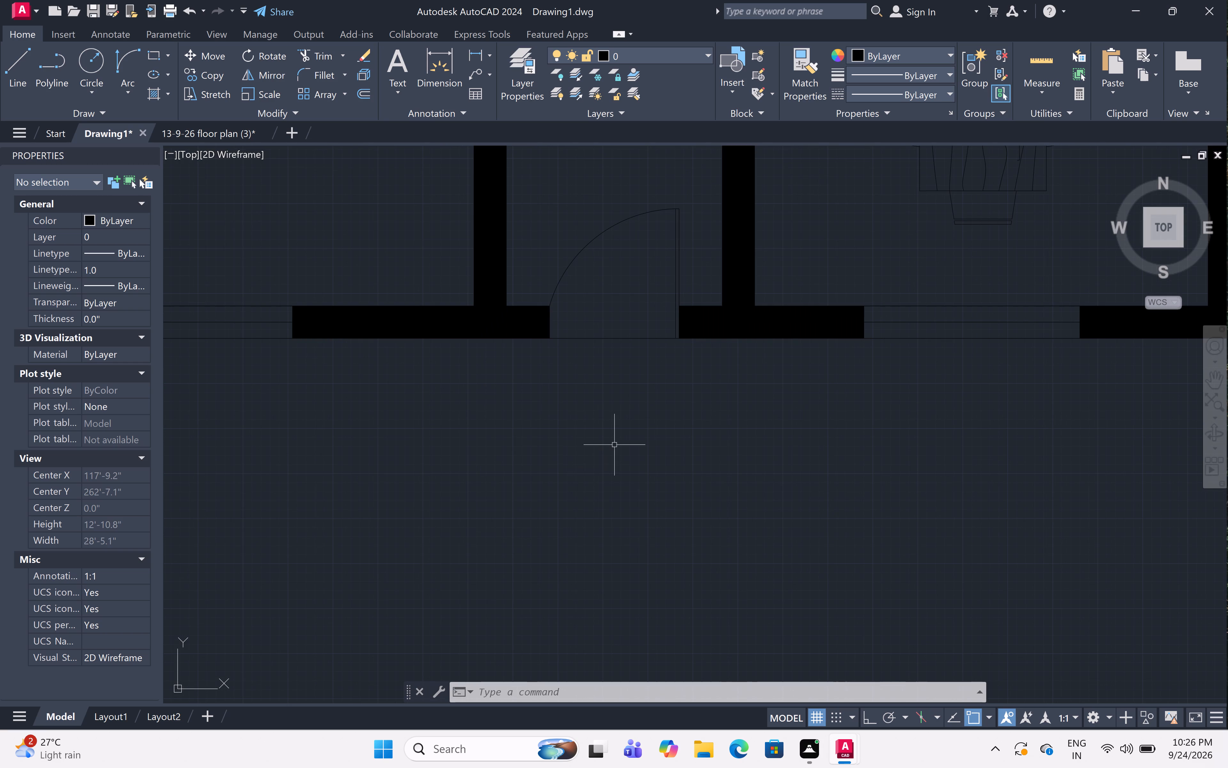
{"action": "type", "text": "L"}
{"action": "key", "text": "space"}
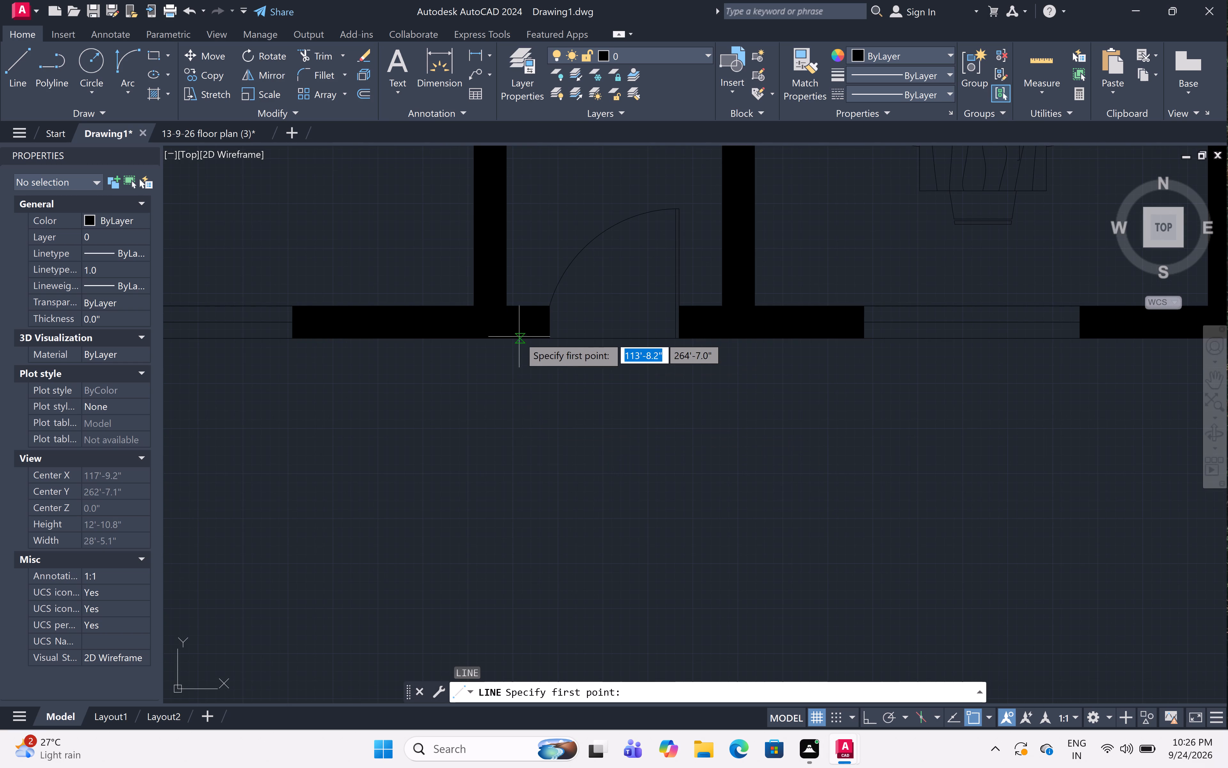
{"action": "left_click", "coordinate": [442, 336]}
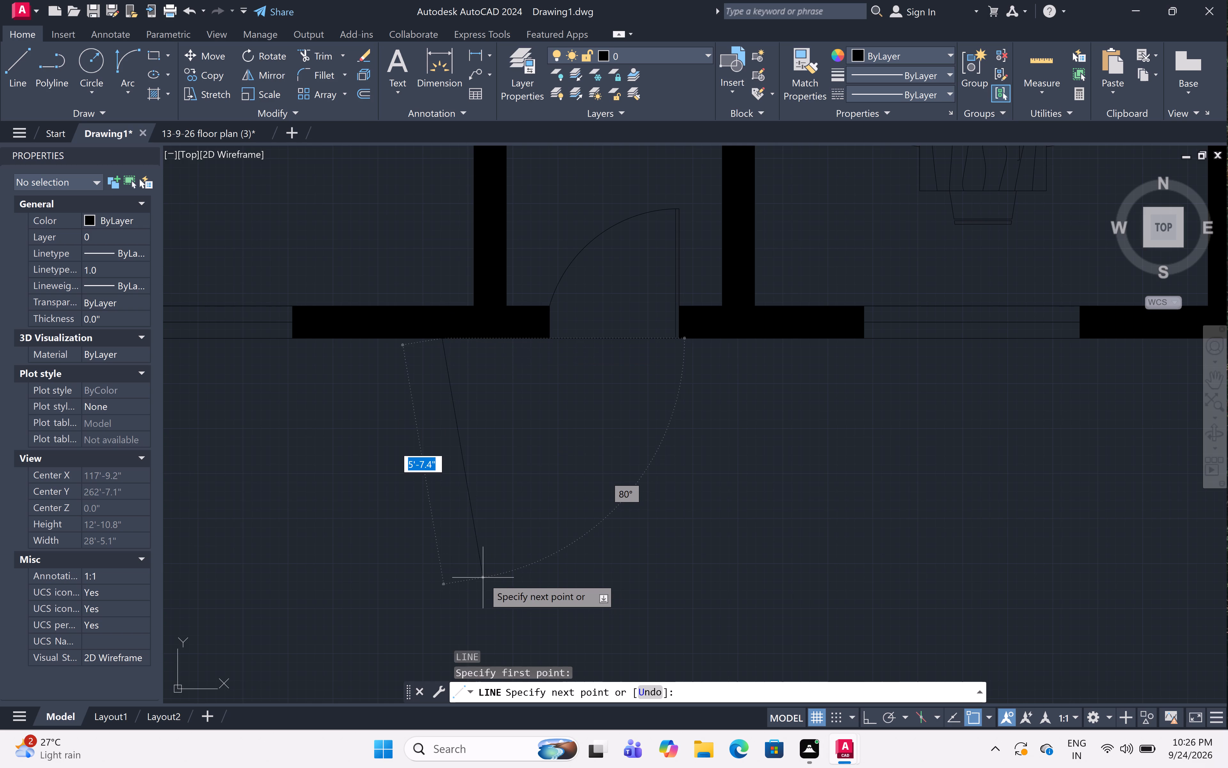
{"action": "key", "text": "F8"}
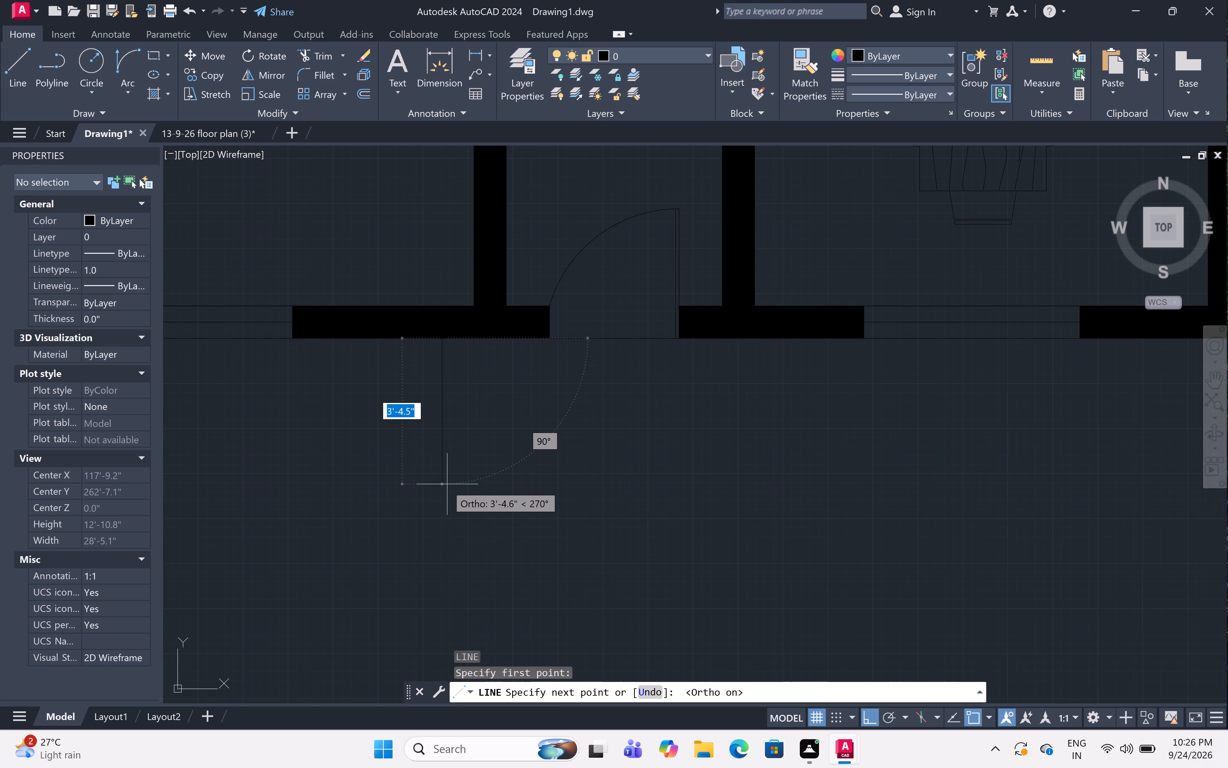
{"action": "key", "text": "3"}
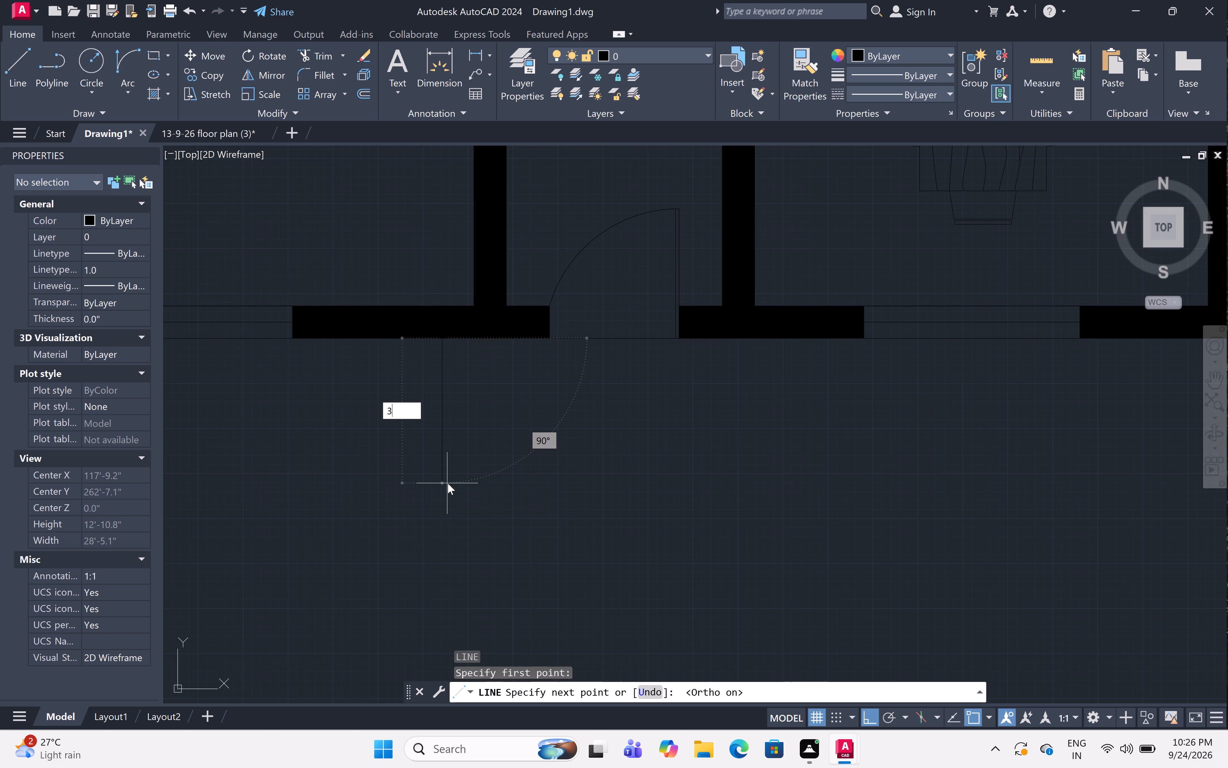
{"action": "key", "text": "0"}
{"action": "key", "text": "shift+quotedbl"}
{"action": "key", "text": "space"}
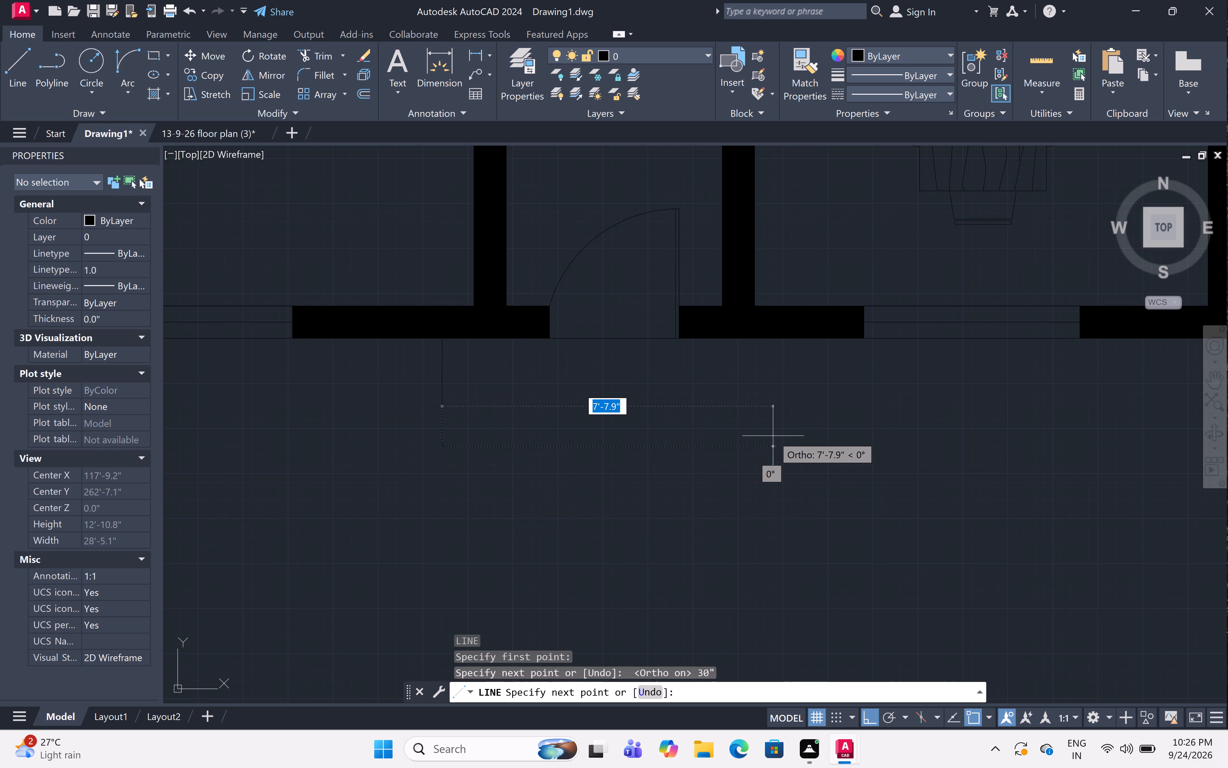
{"action": "left_click", "coordinate": [790, 428]}
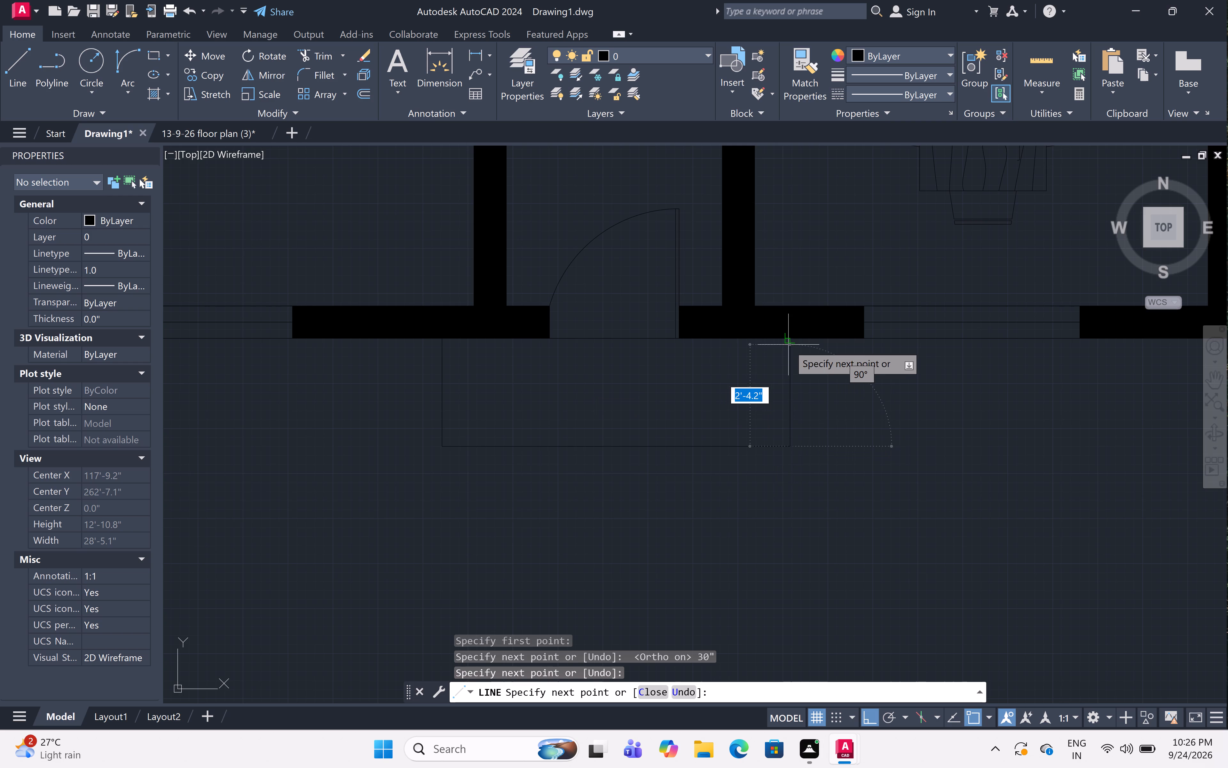
{"action": "double_click", "coordinate": [786, 335]}
{"action": "key", "text": "Escape"}
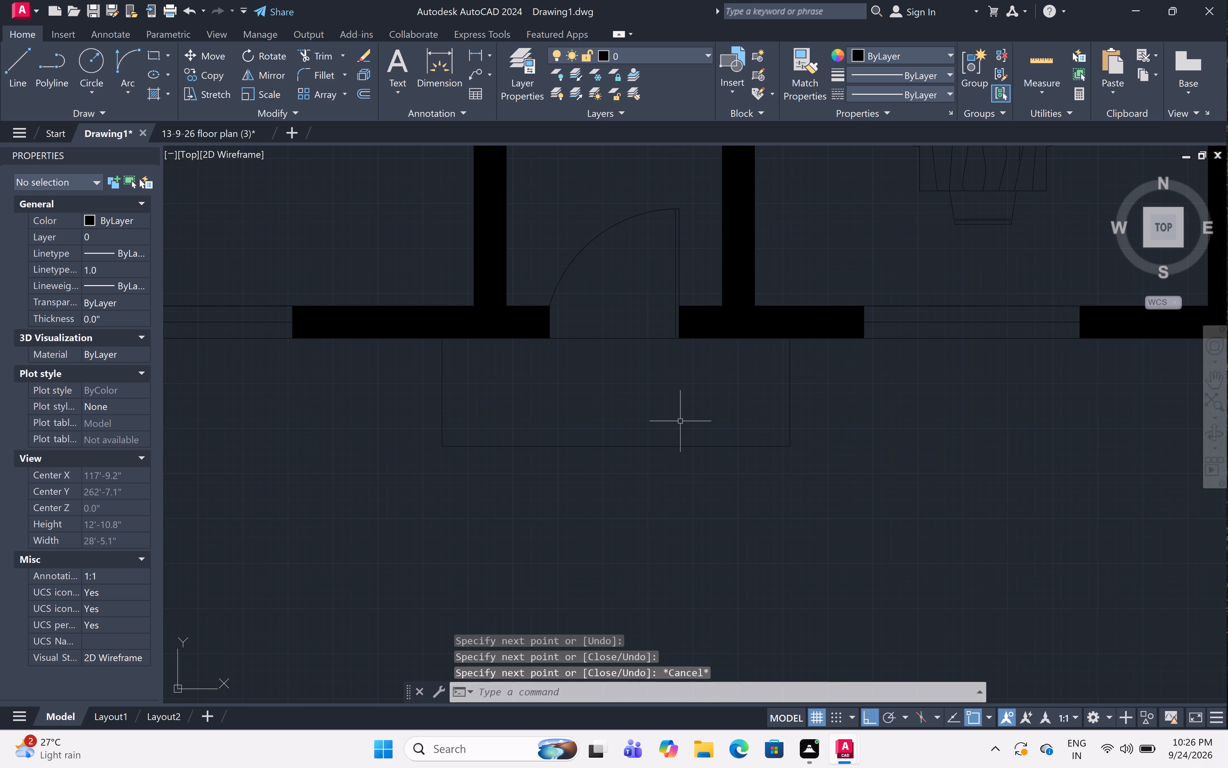
Offset the front line of the entrance step outline 10" toward the wall twice to form the treads.
{"action": "key", "text": "o"}
{"action": "type", "text": "FF 10\""}
{"action": "key", "text": "space"}
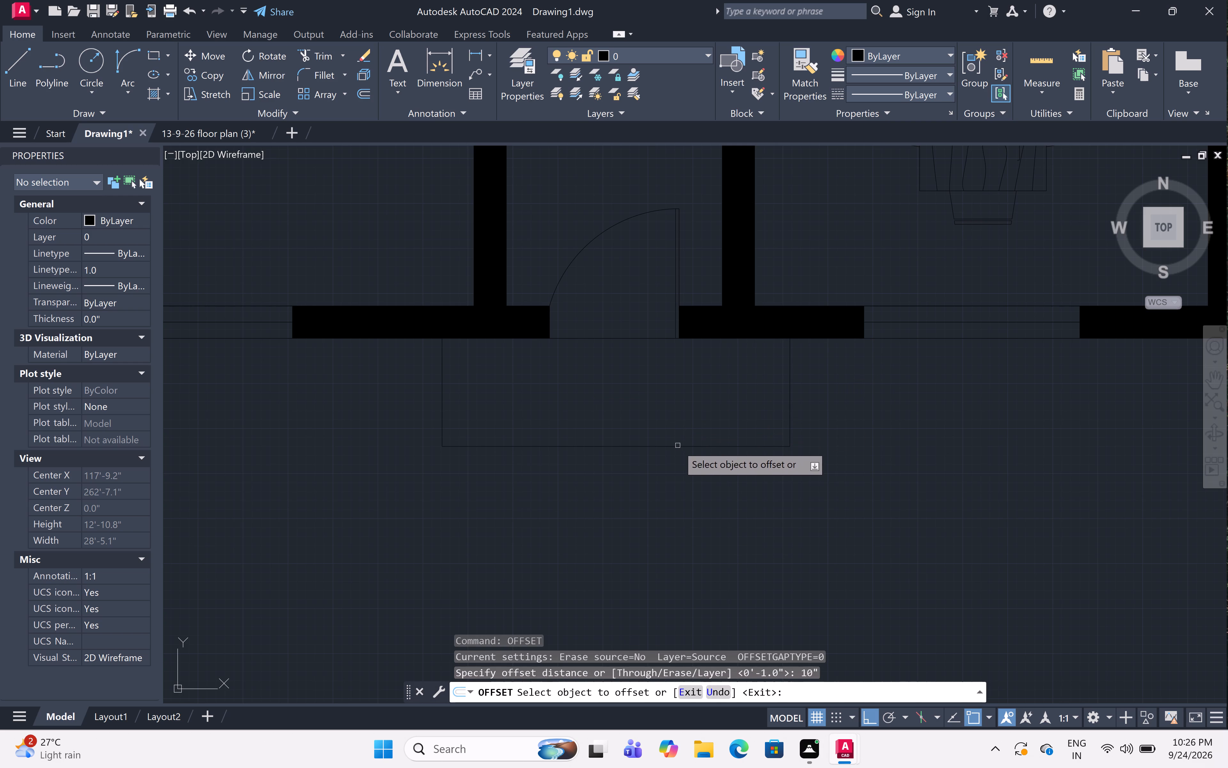
{"action": "left_click", "coordinate": [678, 445]}
{"action": "left_click", "coordinate": [669, 374]}
{"action": "left_click", "coordinate": [668, 409]}
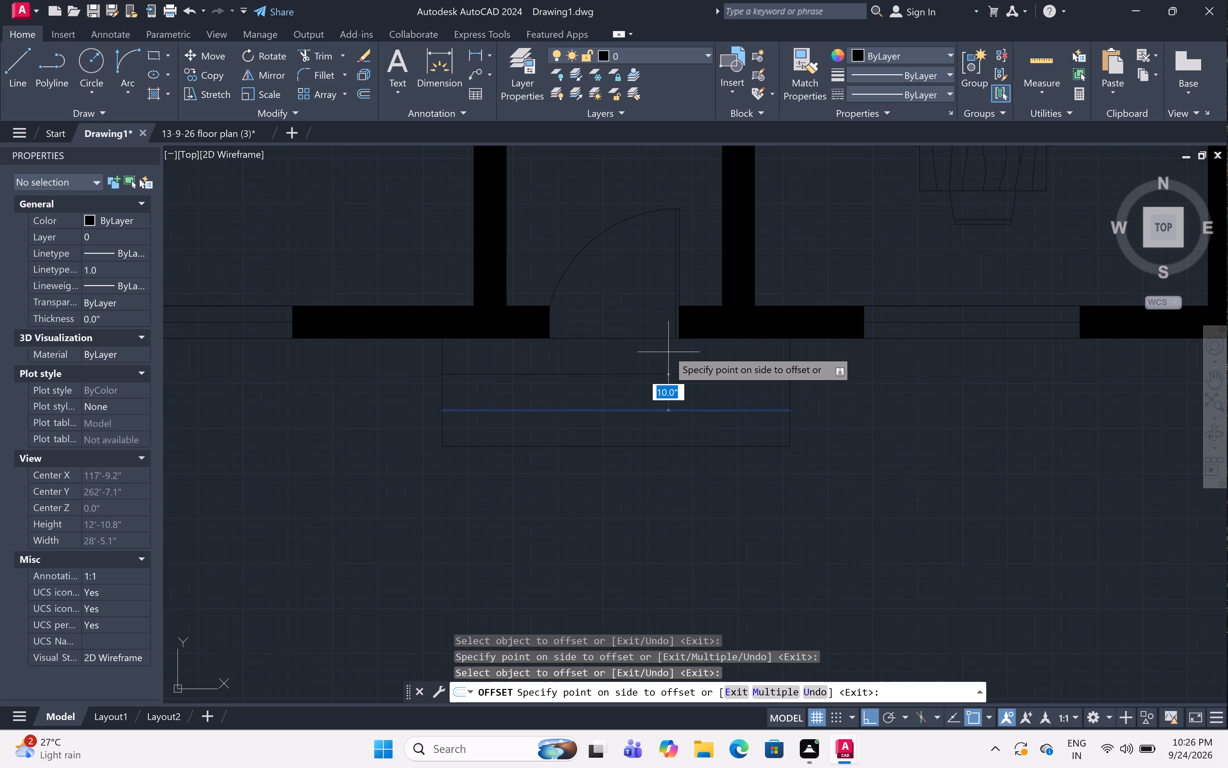
{"action": "left_click", "coordinate": [669, 347]}
{"action": "scroll", "coordinate": [667, 348], "scroll_direction": "down", "scroll_amount": 3}
{"action": "middle_click_drag", "start_coordinate": [838, 416], "coordinate": [828, 557]}
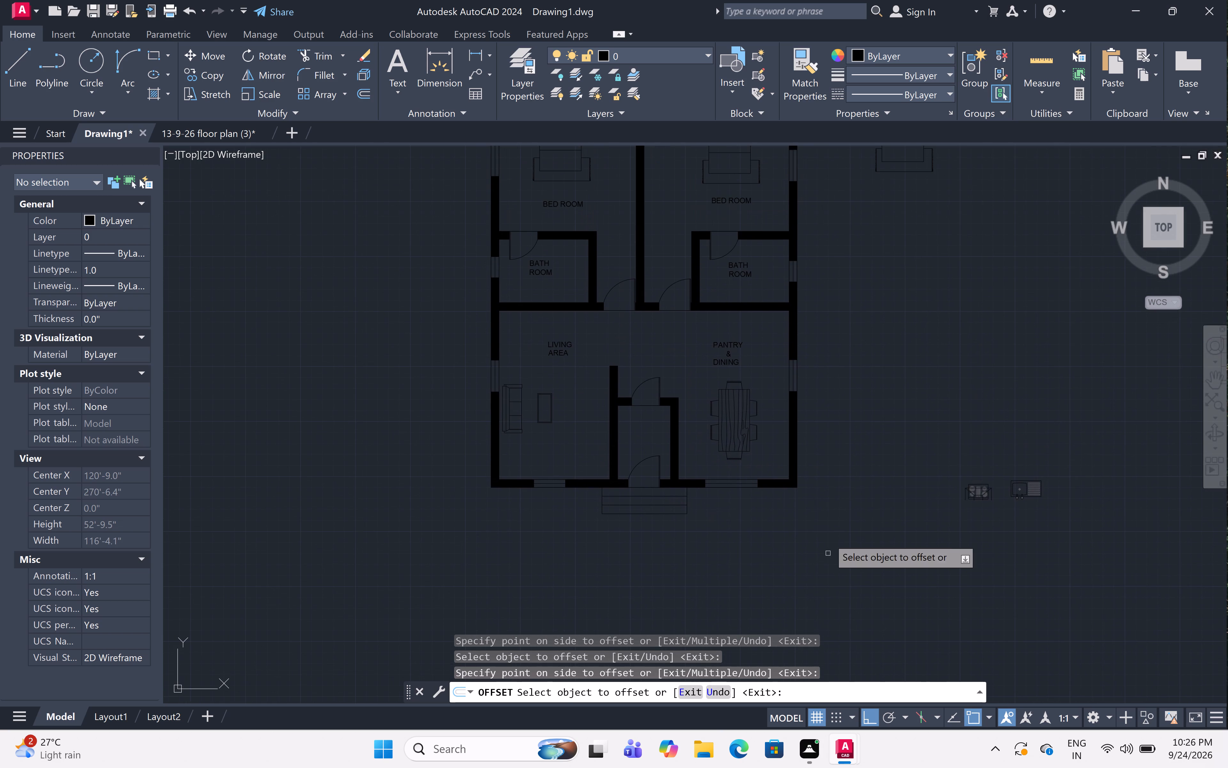
{"action": "key", "text": "Escape"}
Delete all the leftover source furniture and fixture symbols lying outside the floor plan.
{"action": "scroll", "coordinate": [827, 443], "scroll_direction": "down", "scroll_amount": 2}
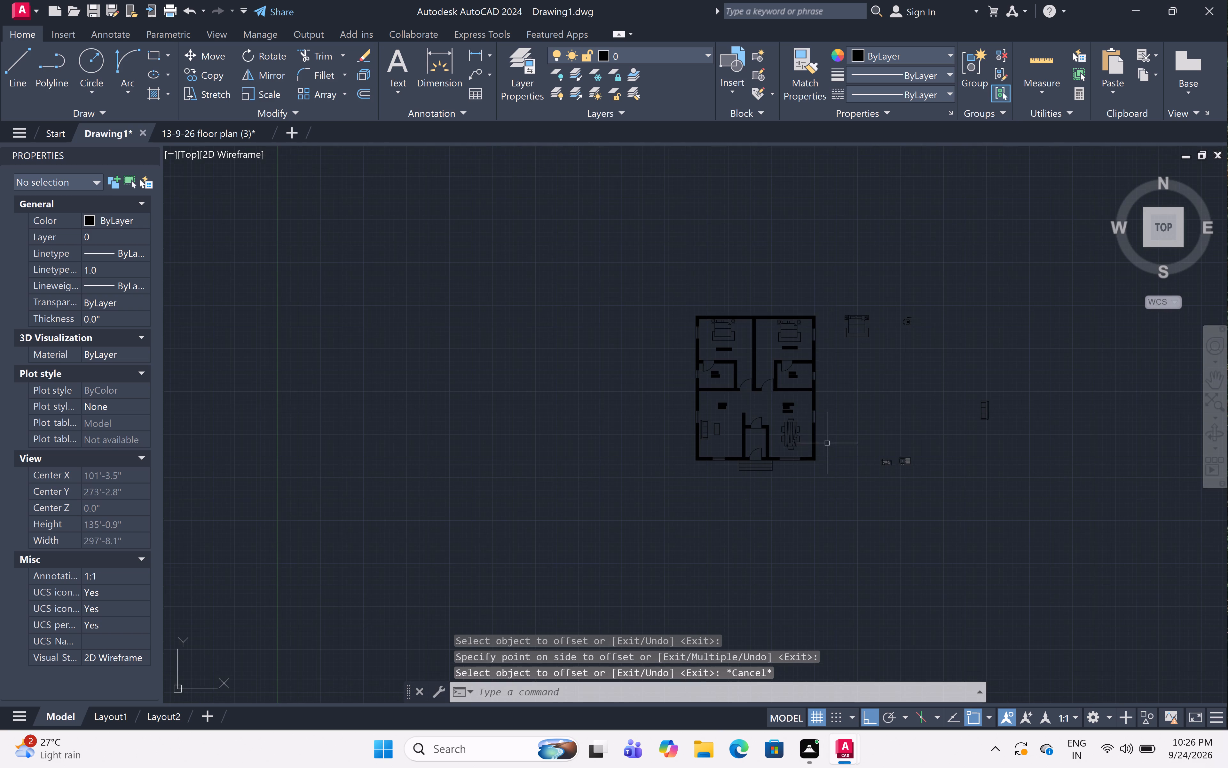
{"action": "middle_click_drag", "start_coordinate": [857, 421], "coordinate": [740, 434]}
{"action": "scroll", "coordinate": [740, 433], "scroll_direction": "up", "scroll_amount": 1}
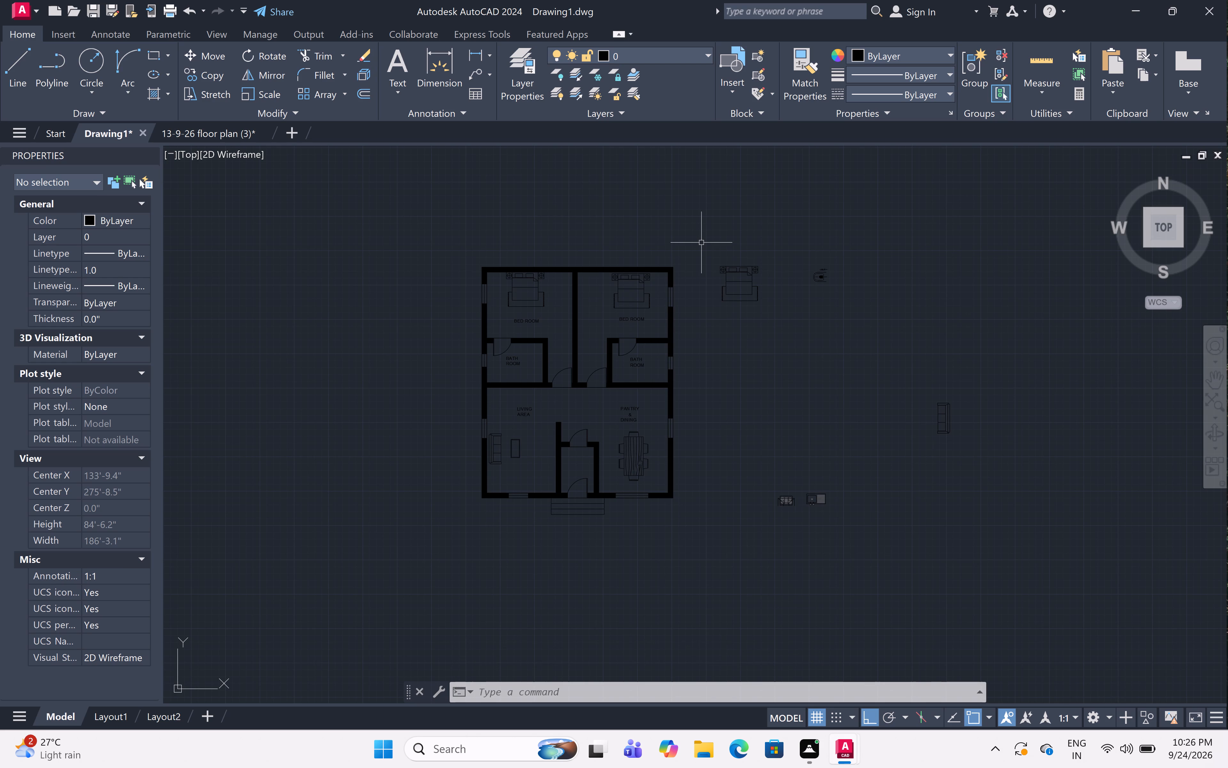
{"action": "double_click", "coordinate": [694, 251]}
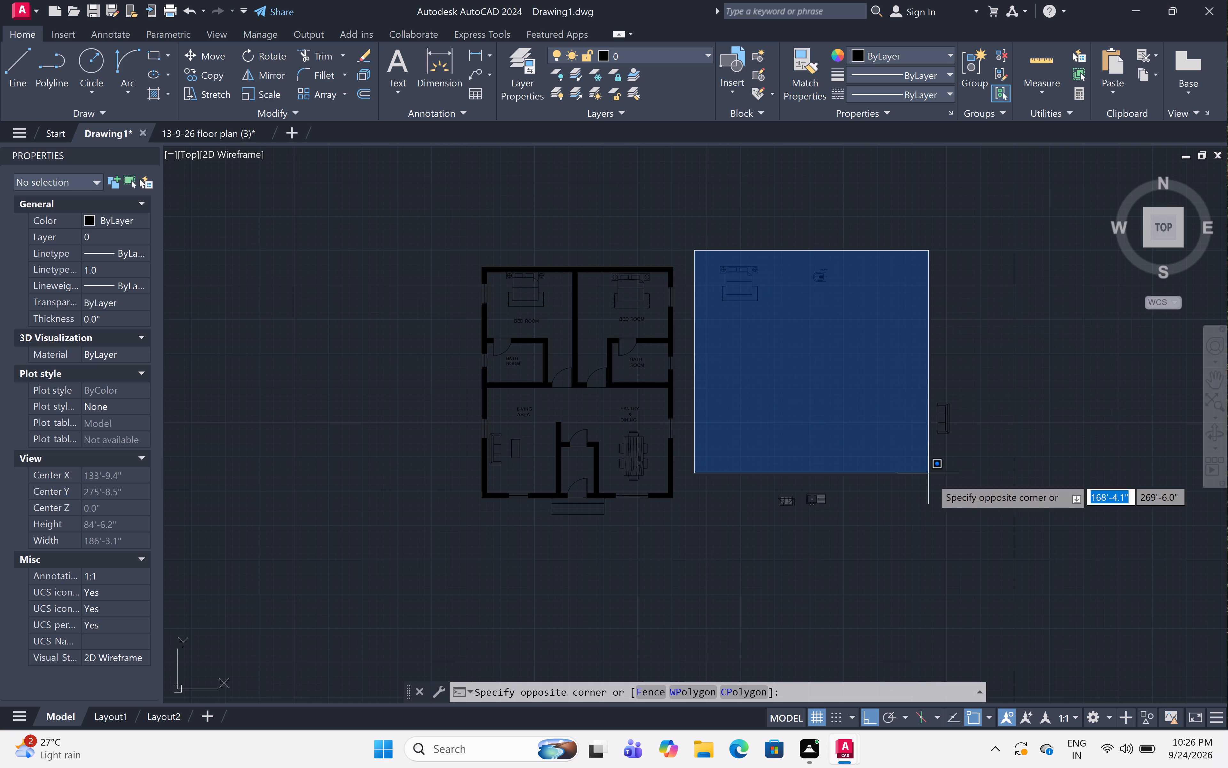
{"action": "left_click", "coordinate": [991, 552]}
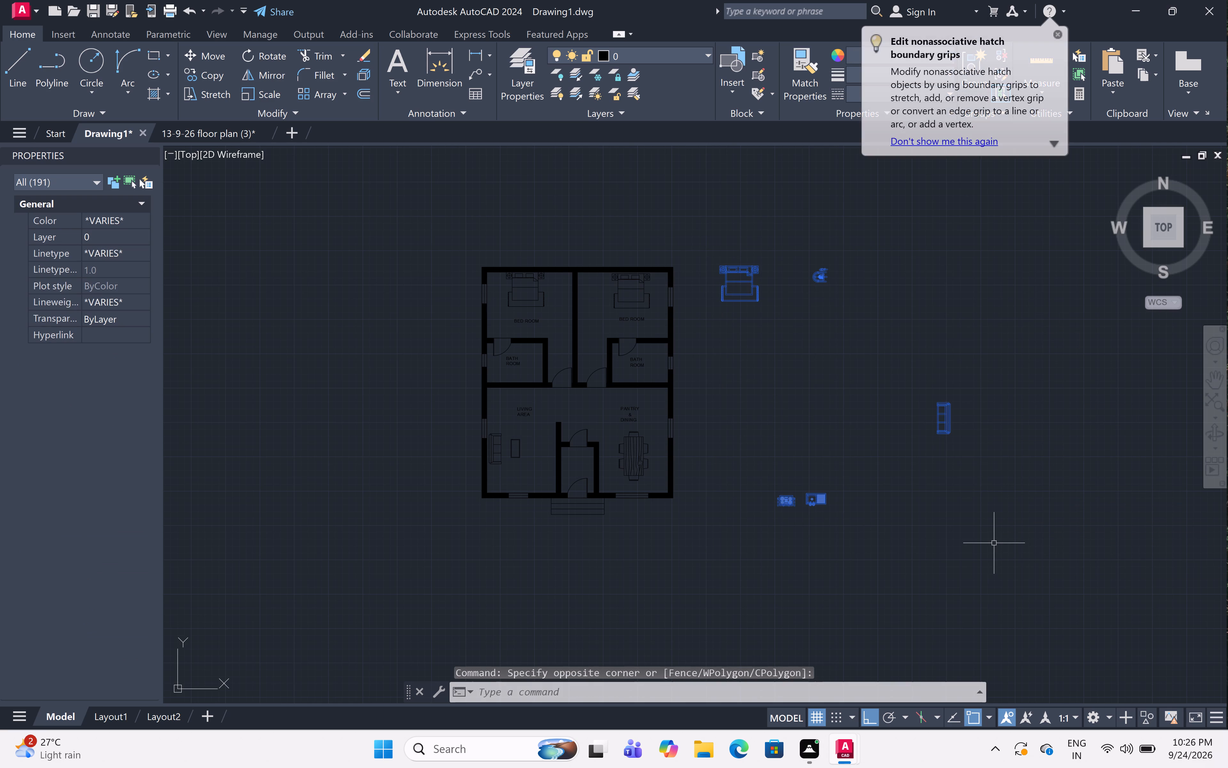
{"action": "key", "text": "Delete"}
Modify the Standard dimension style's primary units to Engineering format with 0'-0.0" precision.
{"action": "type", "text": "DIMST"}
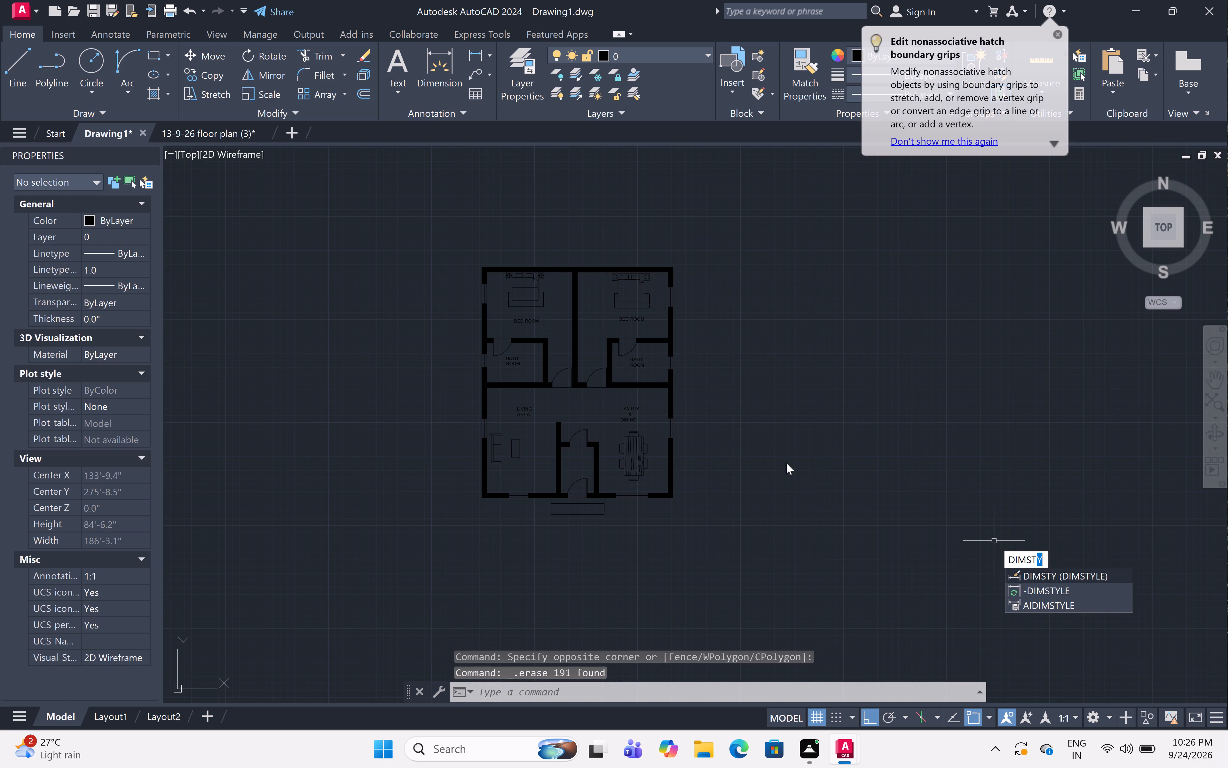
{"action": "left_click", "coordinate": [1104, 572]}
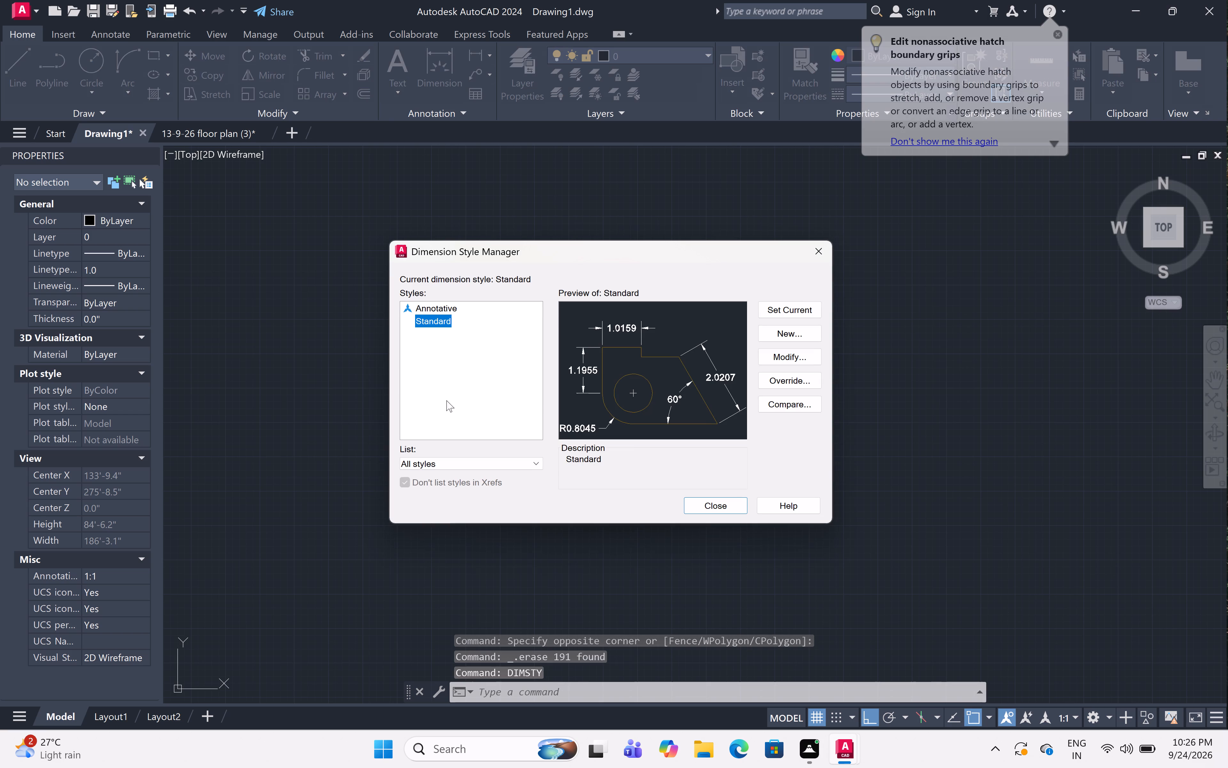
{"action": "left_click", "coordinate": [811, 362]}
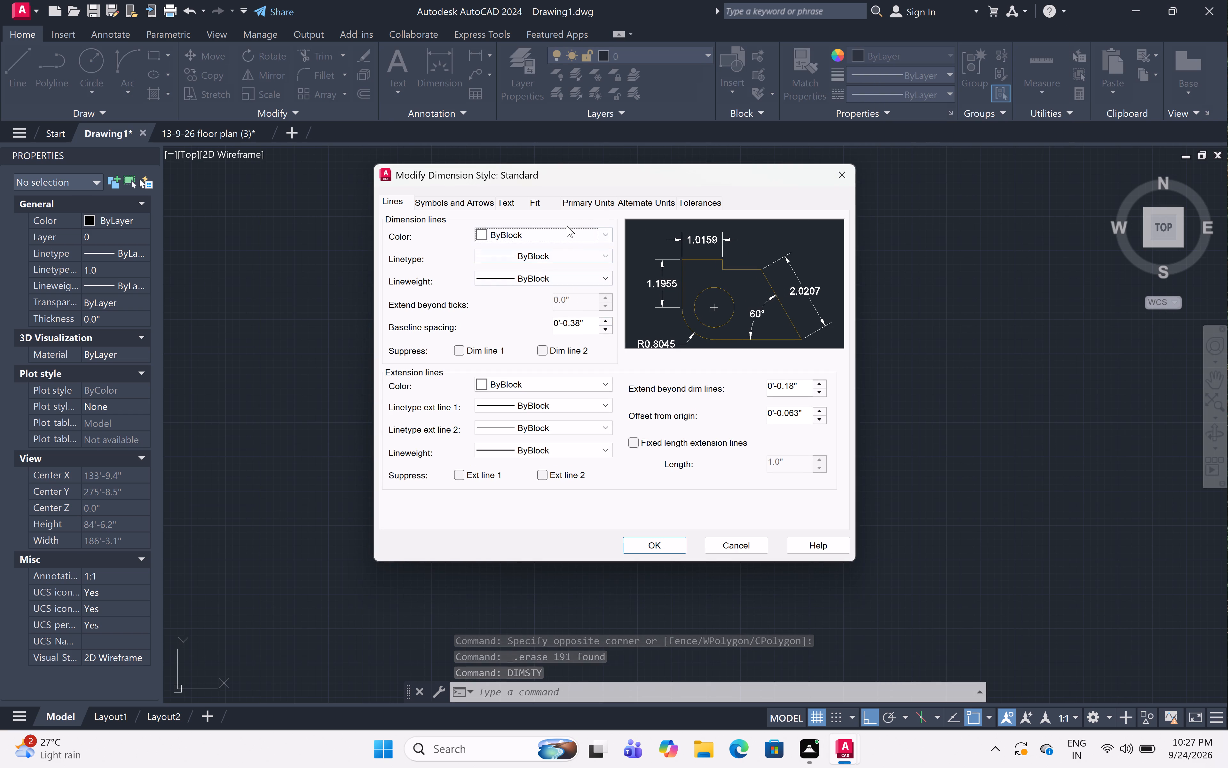
{"action": "left_click", "coordinate": [594, 197]}
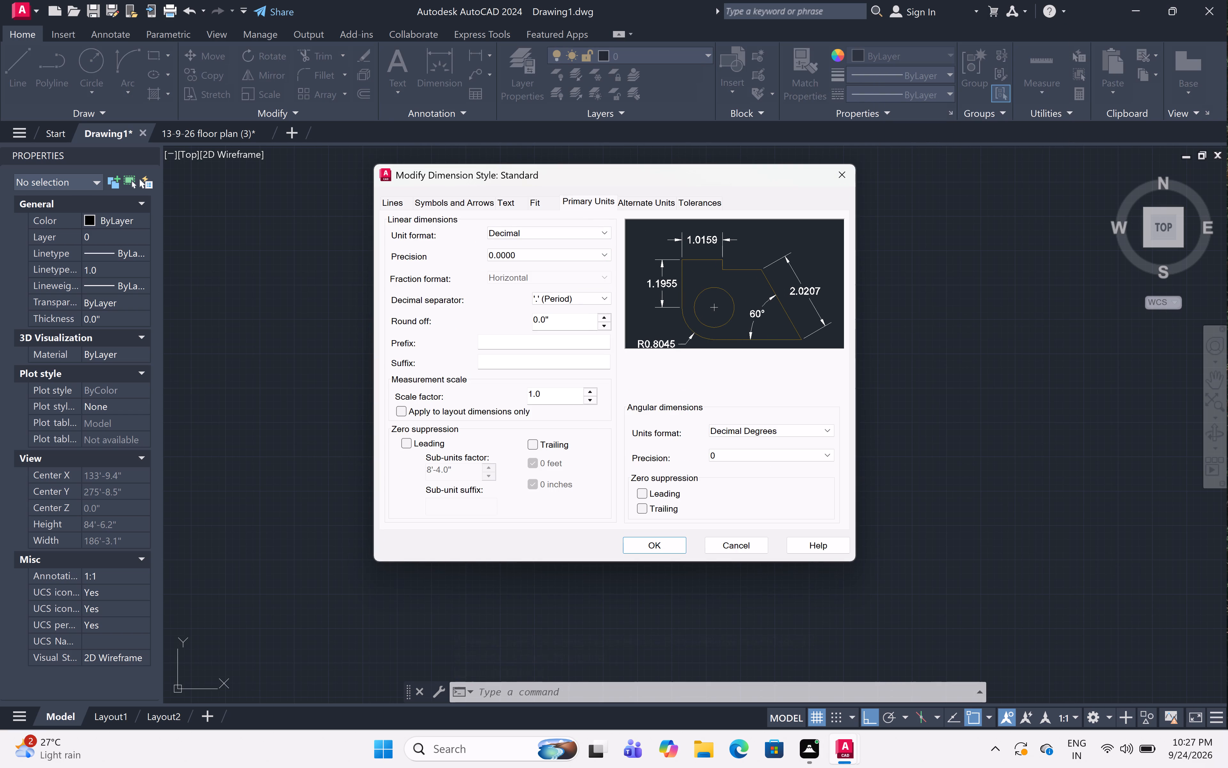
{"action": "double_click", "coordinate": [555, 229]}
{"action": "double_click", "coordinate": [562, 230]}
{"action": "double_click", "coordinate": [577, 213]}
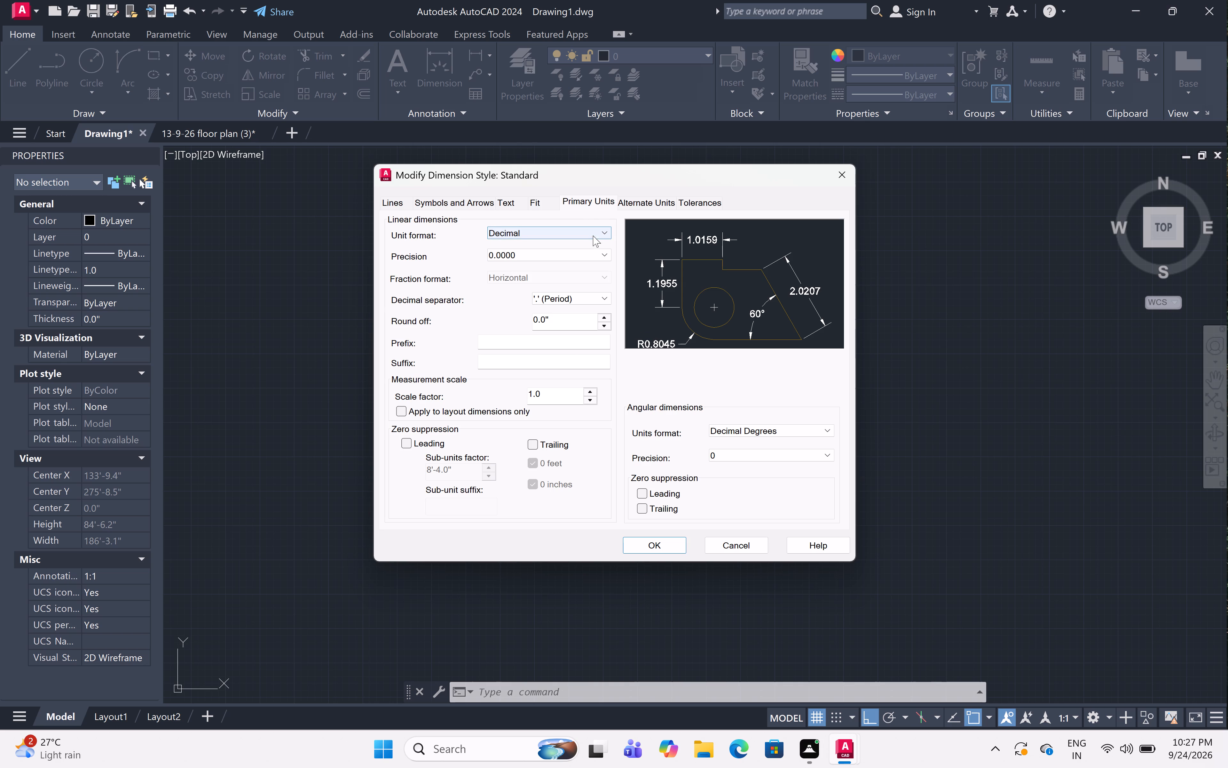
{"action": "left_click", "coordinate": [593, 231]}
{"action": "double_click", "coordinate": [594, 263]}
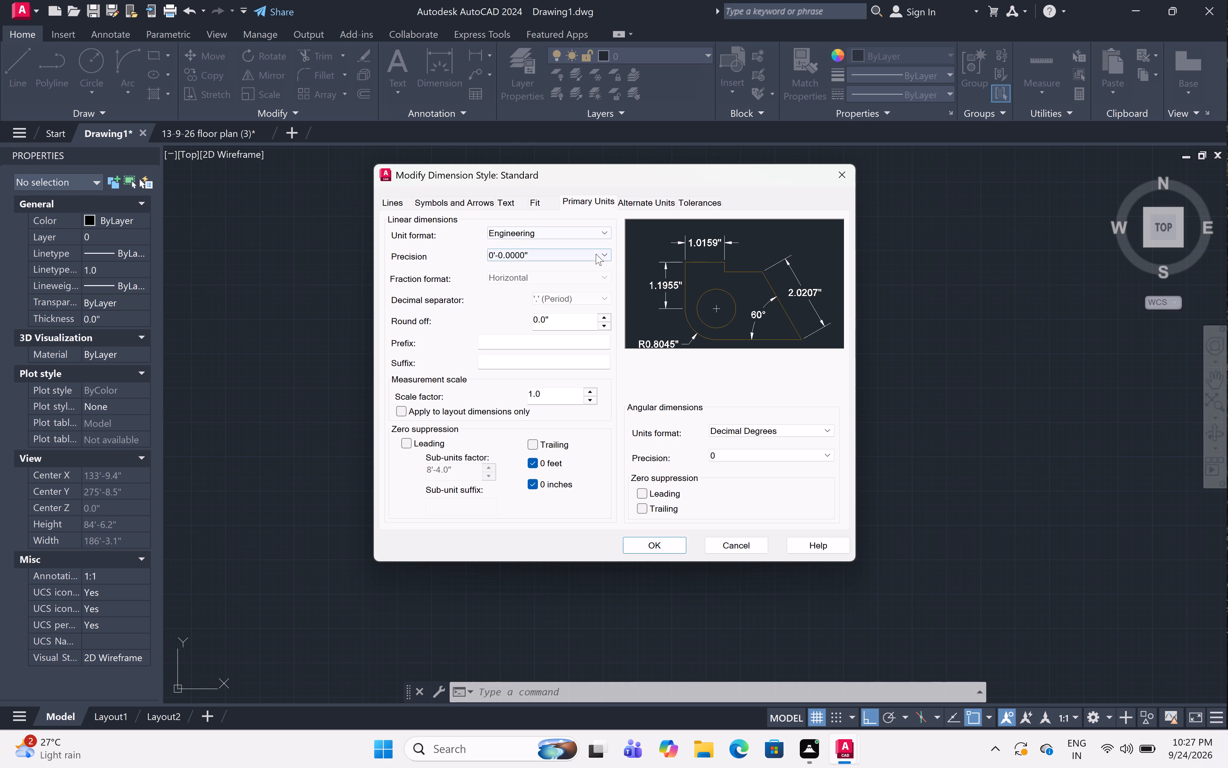
{"action": "left_click", "coordinate": [596, 254]}
{"action": "left_click", "coordinate": [595, 277]}
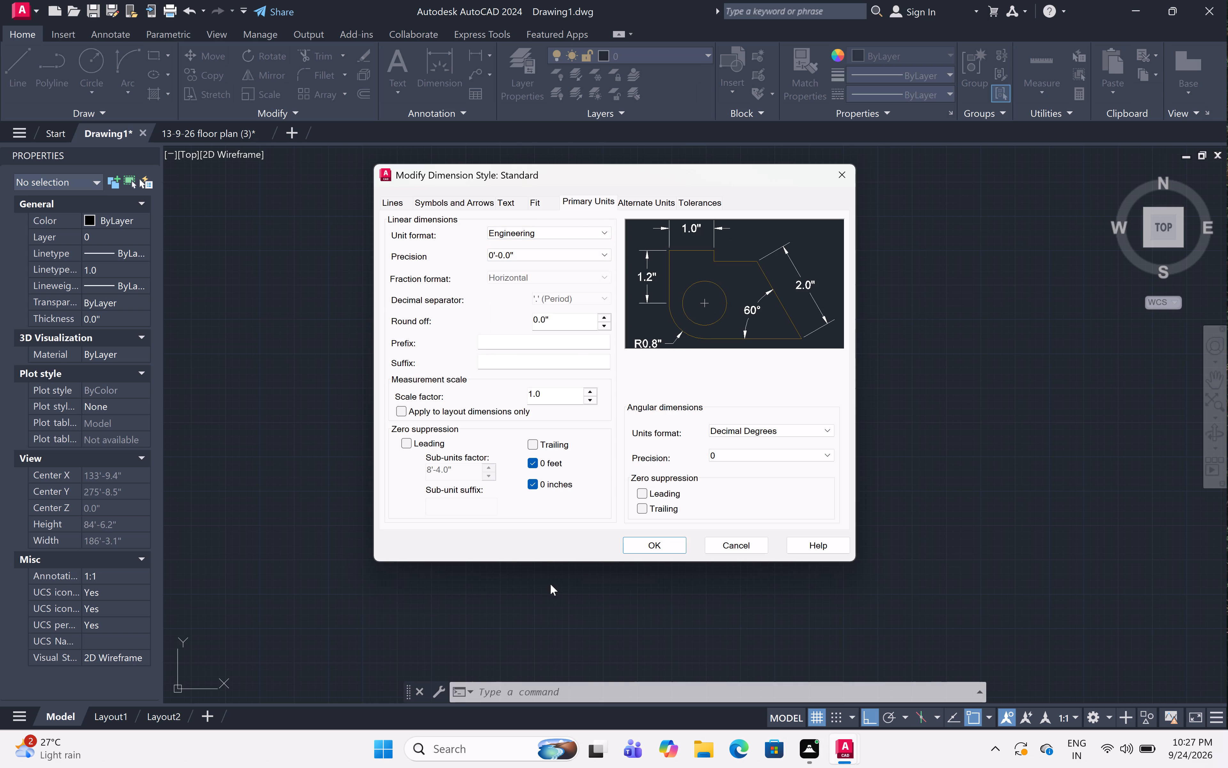
Set the Standard dimension style's text height to 6" and accept the style changes.
{"action": "double_click", "coordinate": [503, 194]}
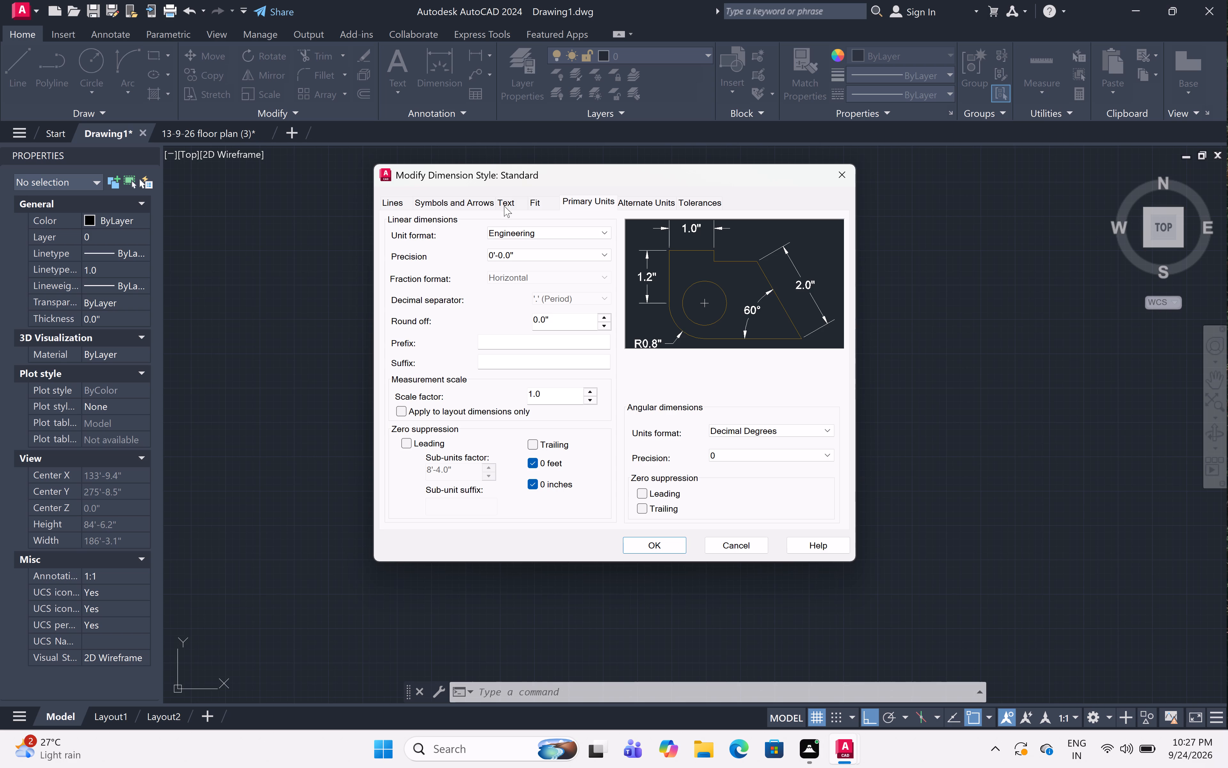
{"action": "double_click", "coordinate": [506, 192]}
{"action": "double_click", "coordinate": [507, 201]}
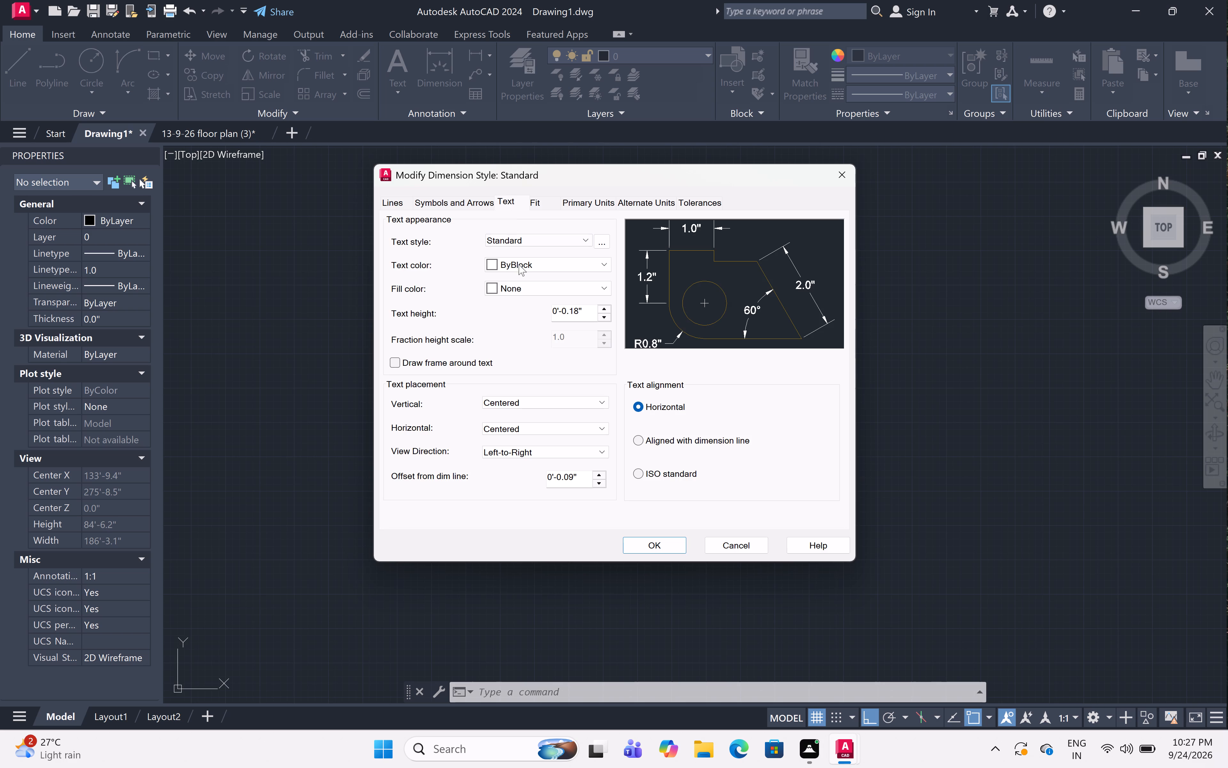
{"action": "double_click", "coordinate": [589, 313]}
{"action": "key", "text": "BackSpace"}
{"action": "key", "text": "BackSpace"}
{"action": "key", "text": "BackSpace"}
{"action": "key", "text": "BackSpace"}
{"action": "key", "text": "BackSpace"}
{"action": "key", "text": "BackSpace"}
{"action": "key", "text": "BackSpace"}
{"action": "key", "text": "BackSpace"}
{"action": "key", "text": "BackSpace"}
{"action": "key", "text": "BackSpace"}
{"action": "key", "text": "BackSpace"}
{"action": "key", "text": "BackSpace"}
{"action": "key", "text": "BackSpace"}
{"action": "key", "text": "BackSpace"}
{"action": "key", "text": "6"}
{"action": "key", "text": "shift+quotedbl"}
{"action": "left_click", "coordinate": [657, 541]}
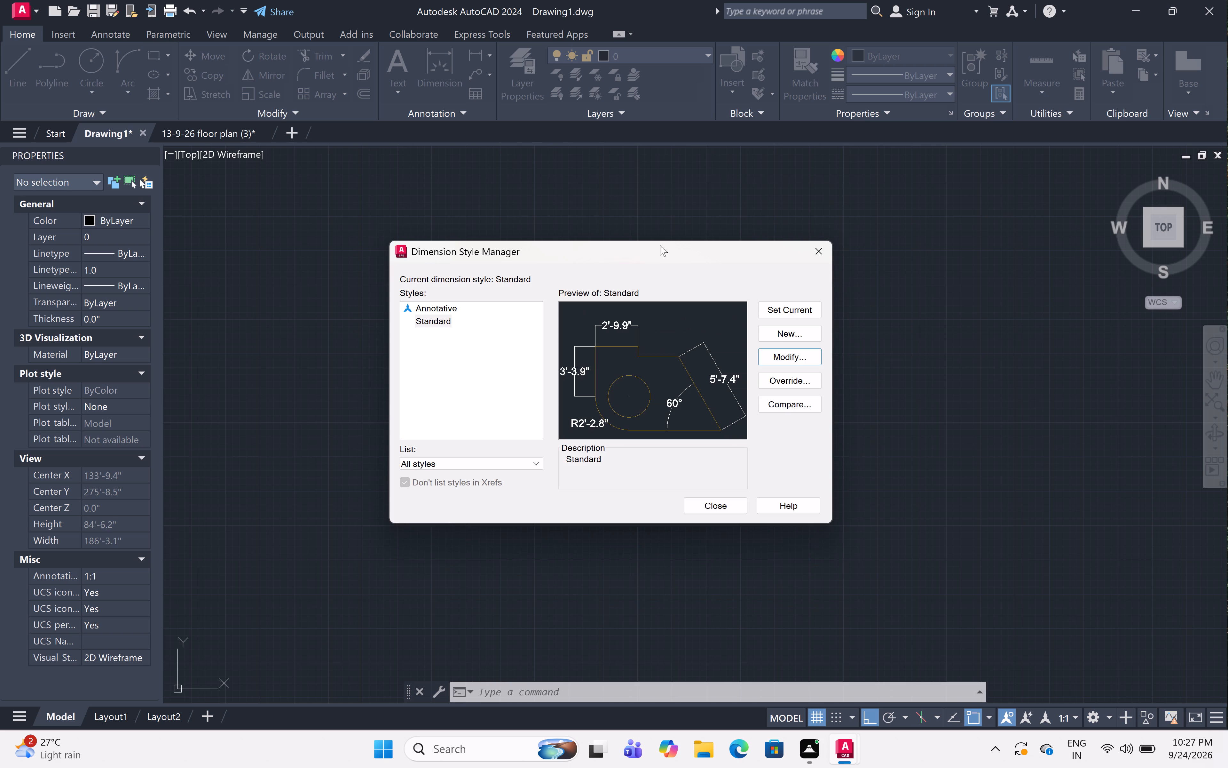
Make the Standard dimension style current and close the Dimension Style Manager.
{"action": "double_click", "coordinate": [798, 306]}
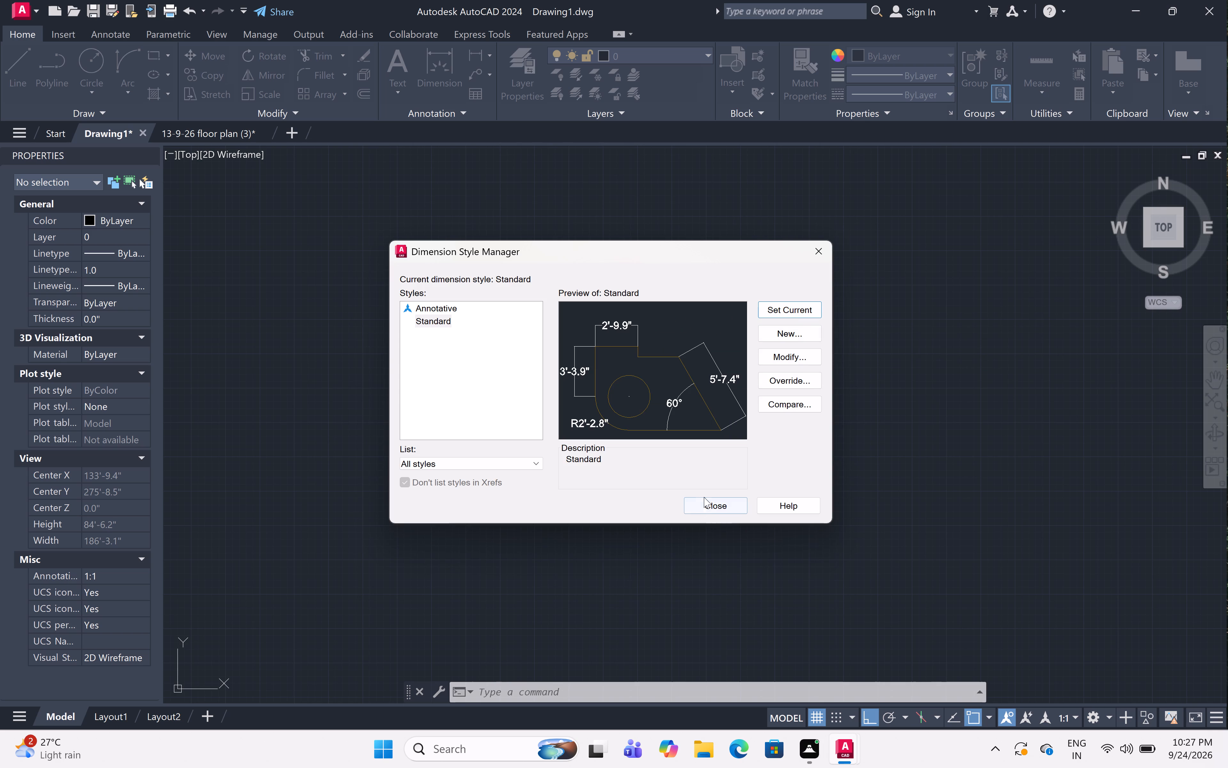
{"action": "double_click", "coordinate": [707, 501]}
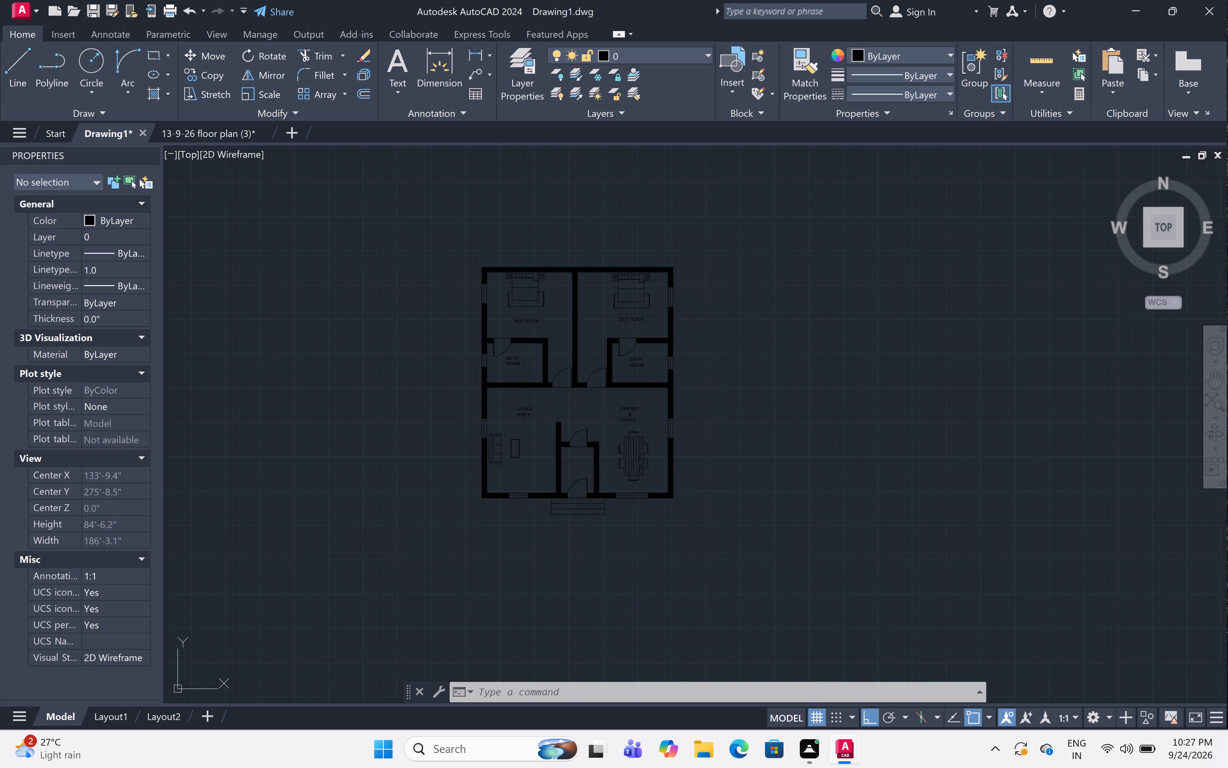
{"action": "key", "text": "Escape"}
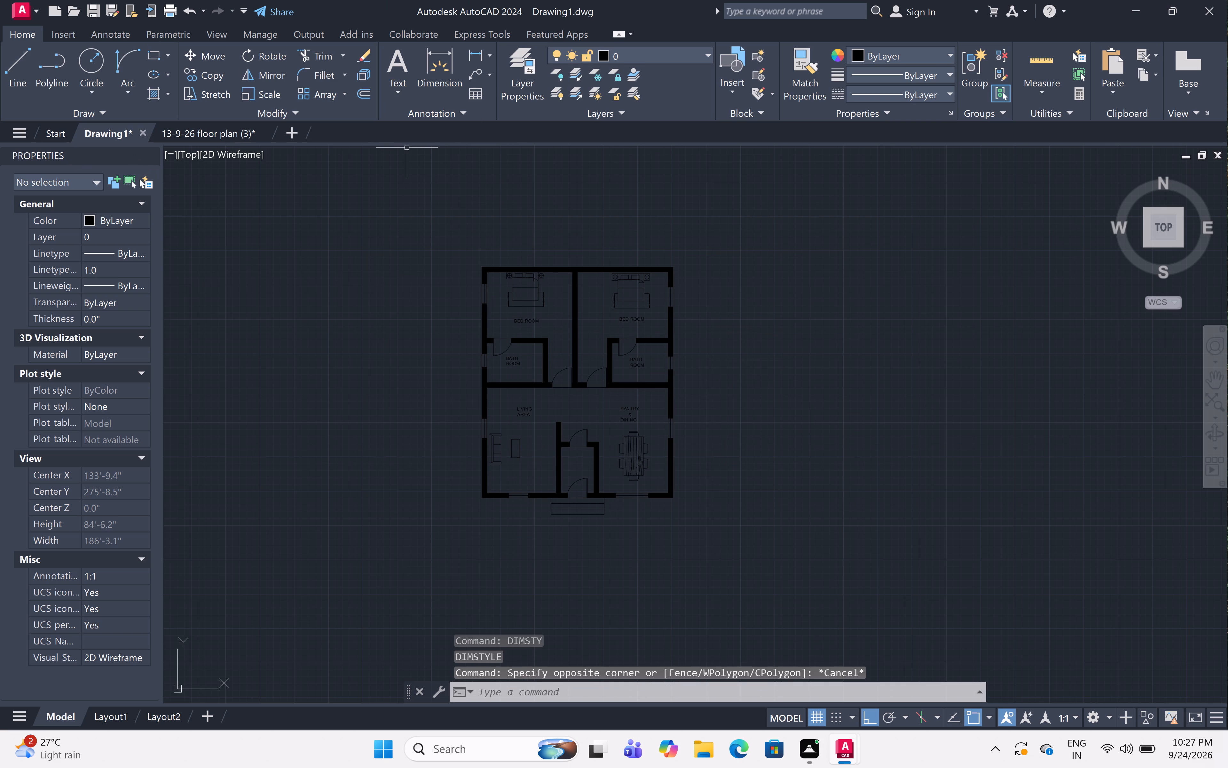
Close the Properties palette.
{"action": "double_click", "coordinate": [149, 152]}
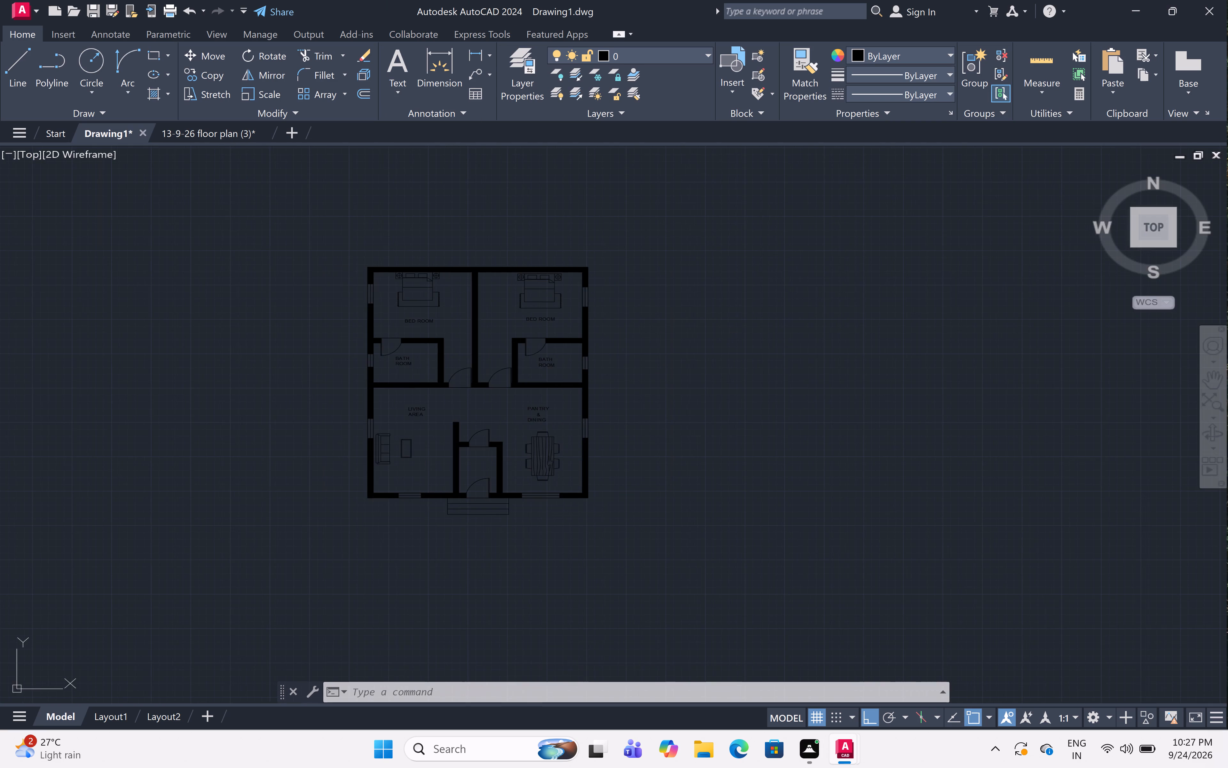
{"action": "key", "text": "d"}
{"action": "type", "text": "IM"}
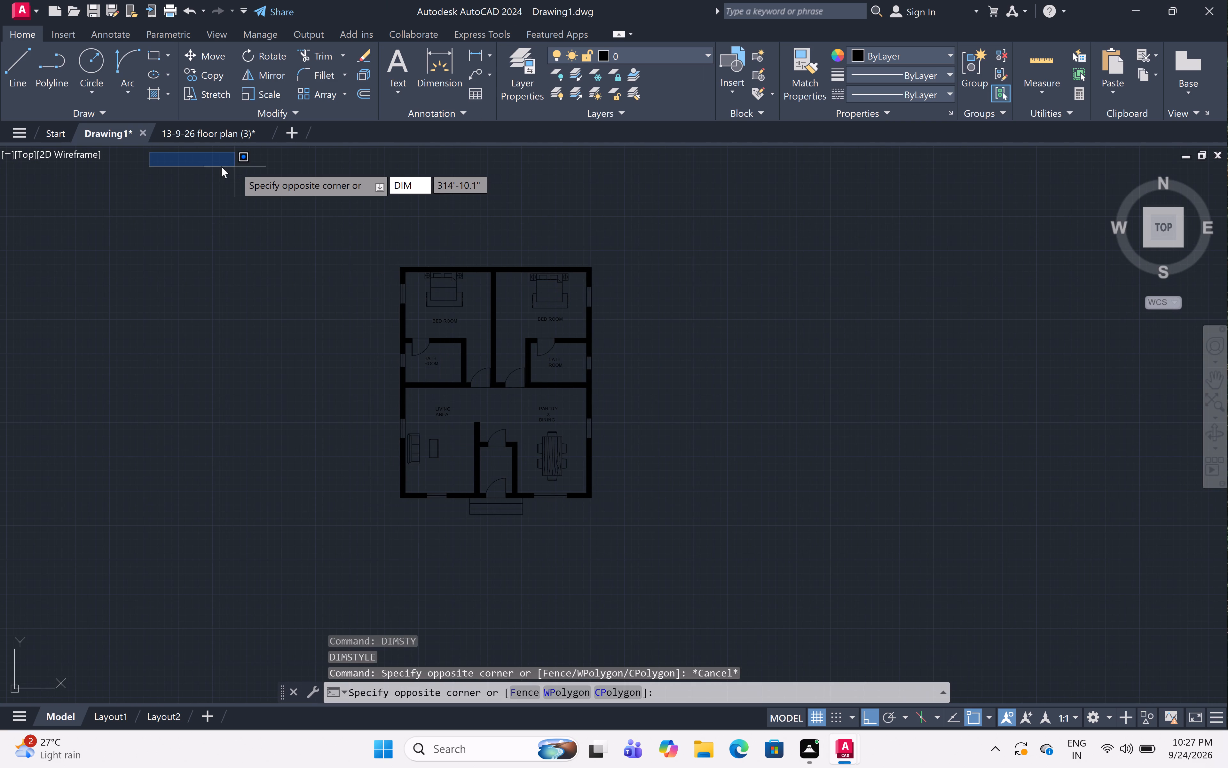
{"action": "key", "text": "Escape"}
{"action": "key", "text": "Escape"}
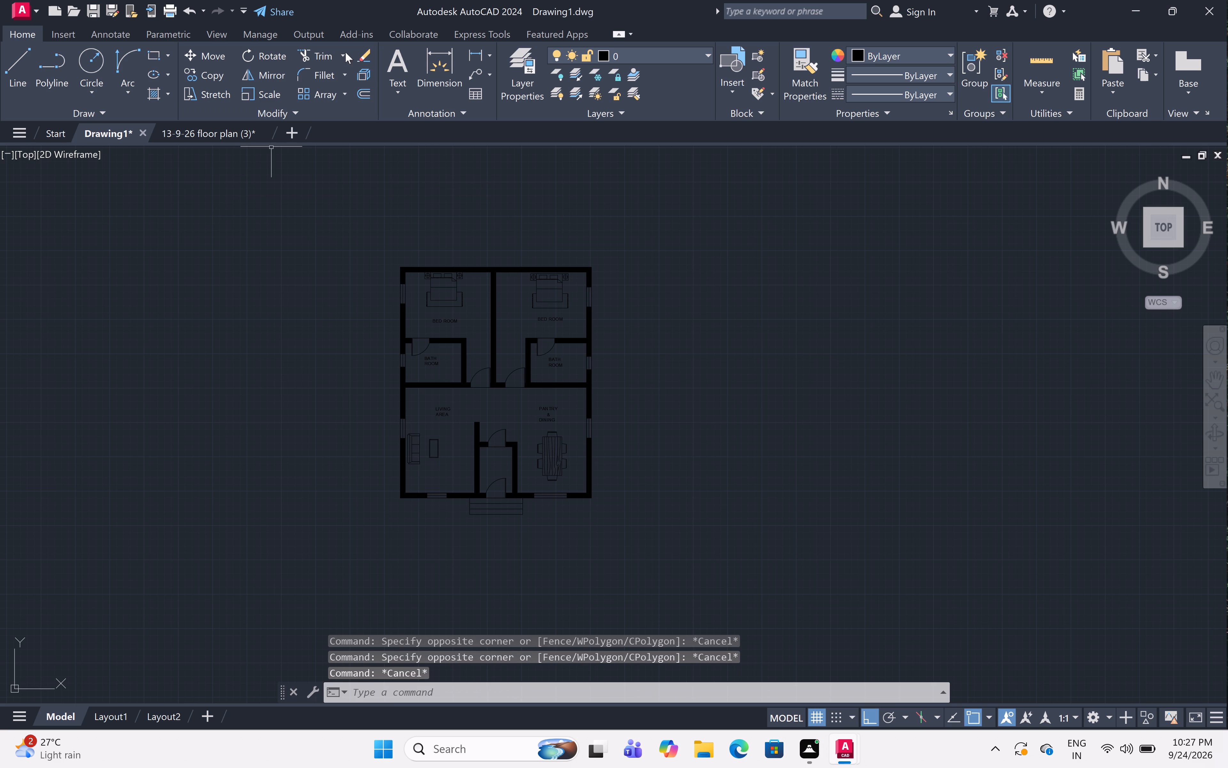
Add a linear dimension for the building's overall width between the upper outer corners, placed just above the bedroom-side wall.
{"action": "left_click", "coordinate": [490, 50]}
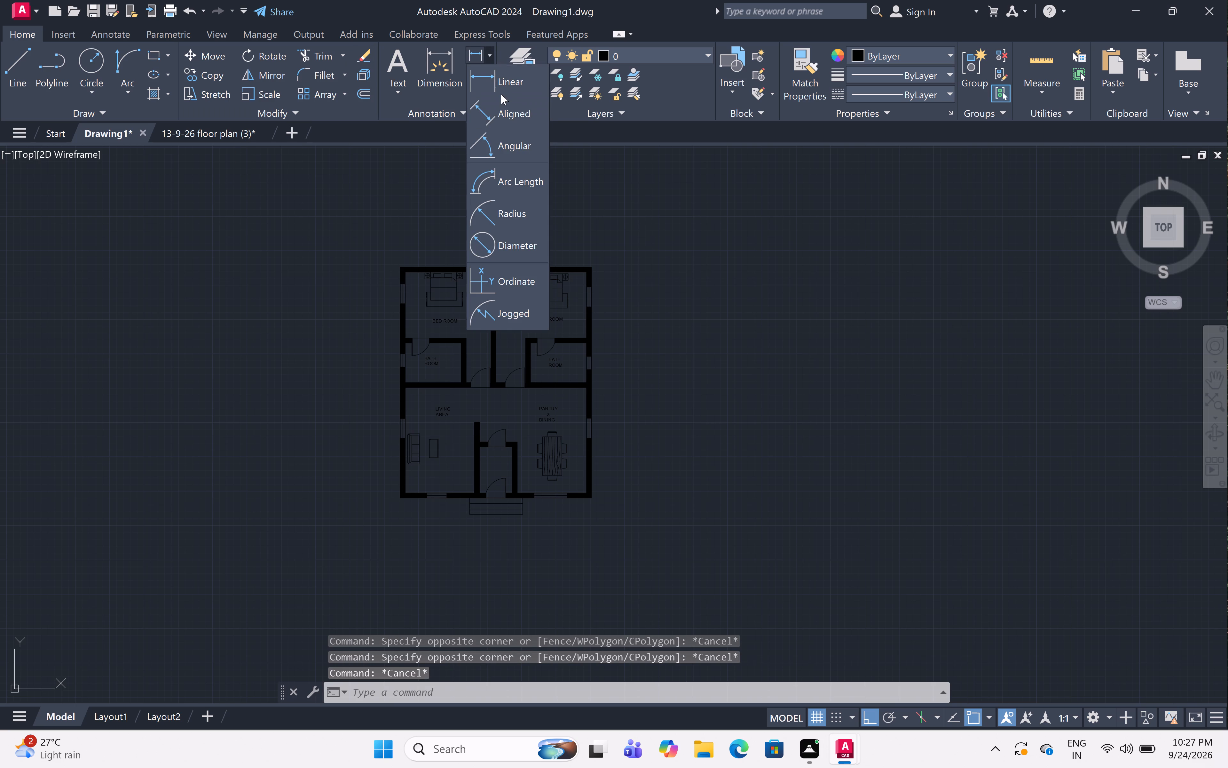
{"action": "left_click", "coordinate": [501, 92]}
{"action": "scroll", "coordinate": [484, 241], "scroll_direction": "up", "scroll_amount": 2}
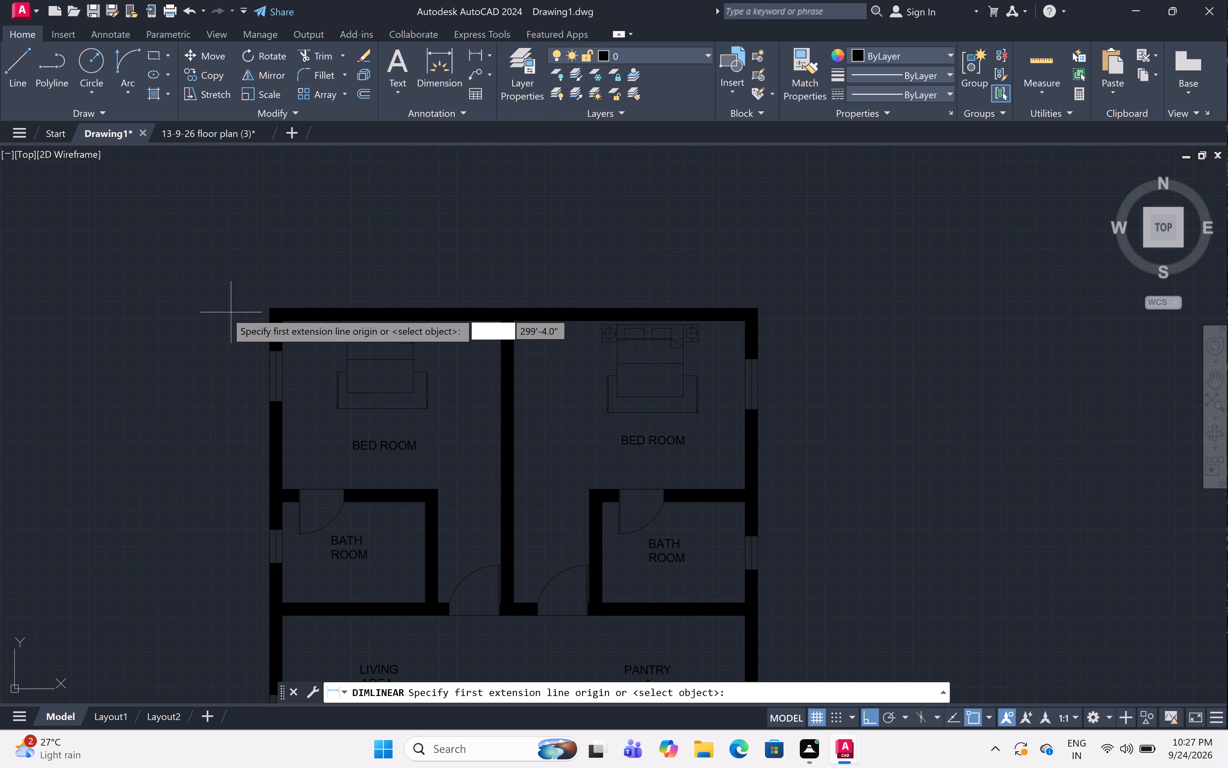
{"action": "double_click", "coordinate": [269, 307]}
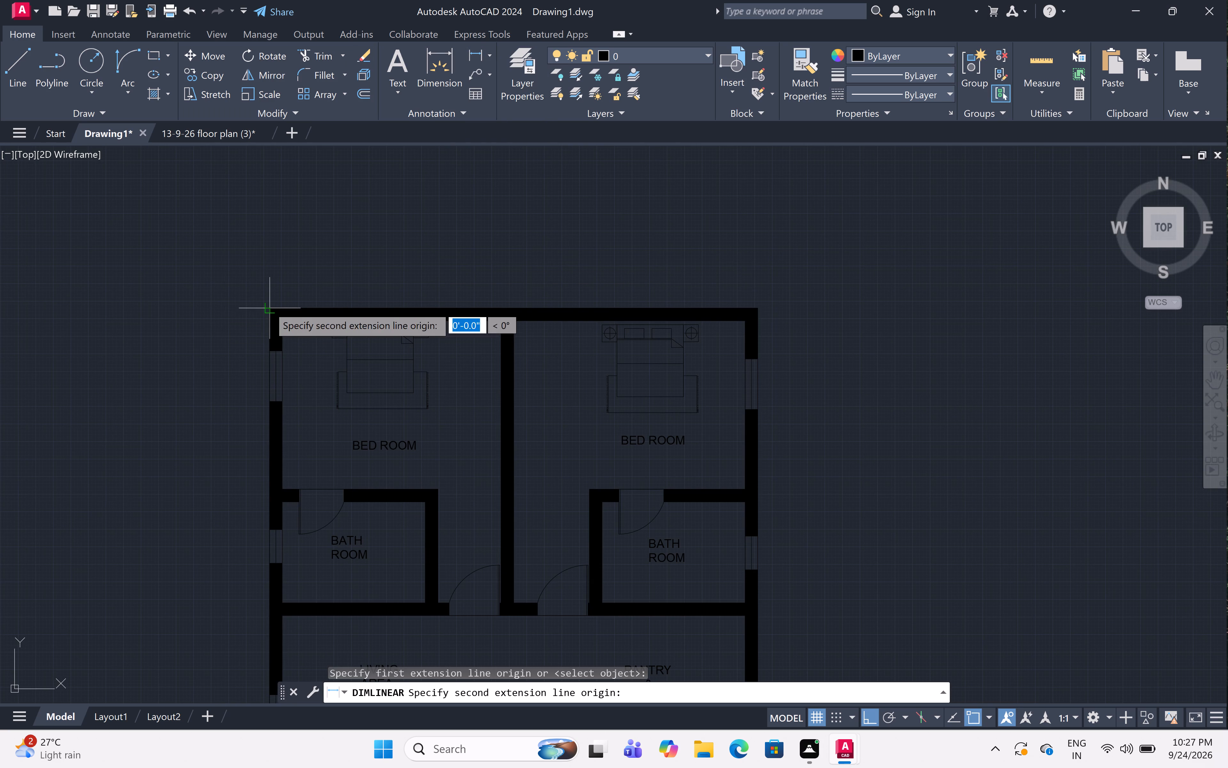
{"action": "left_click", "coordinate": [754, 305]}
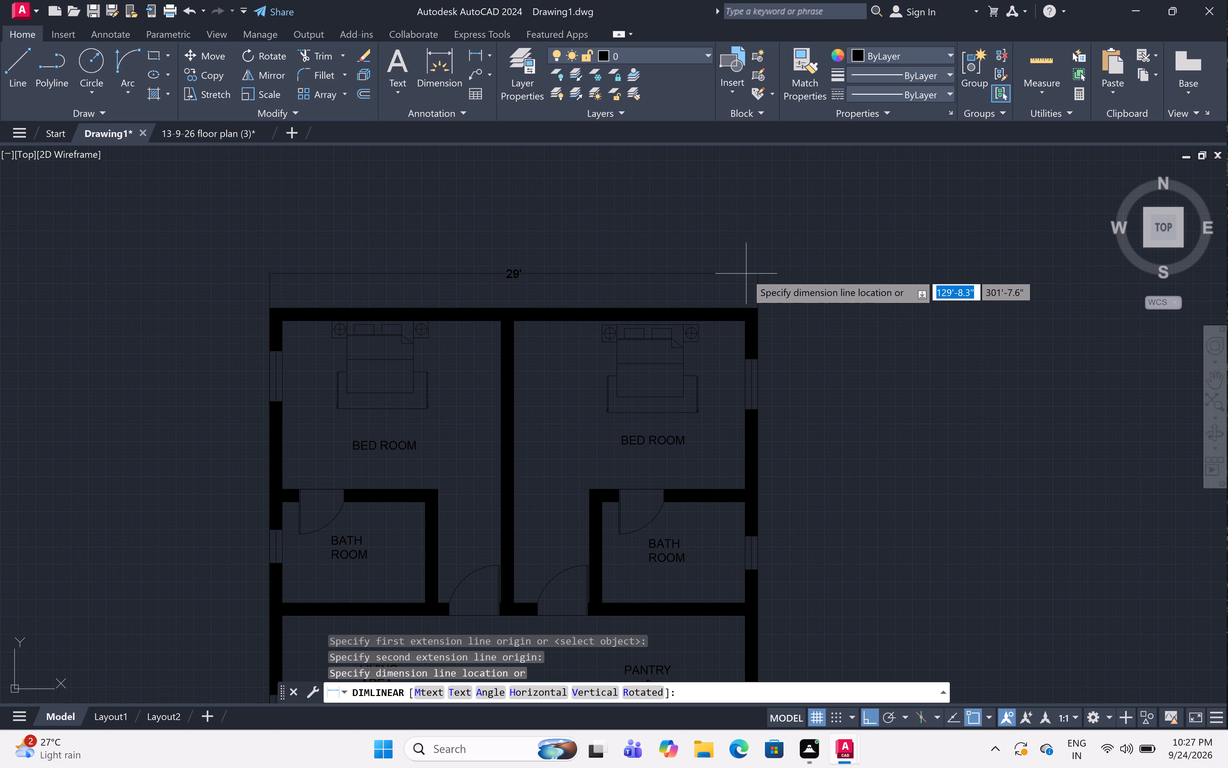
{"action": "left_click", "coordinate": [746, 274]}
{"action": "scroll", "coordinate": [745, 225], "scroll_direction": "down", "scroll_amount": 1}
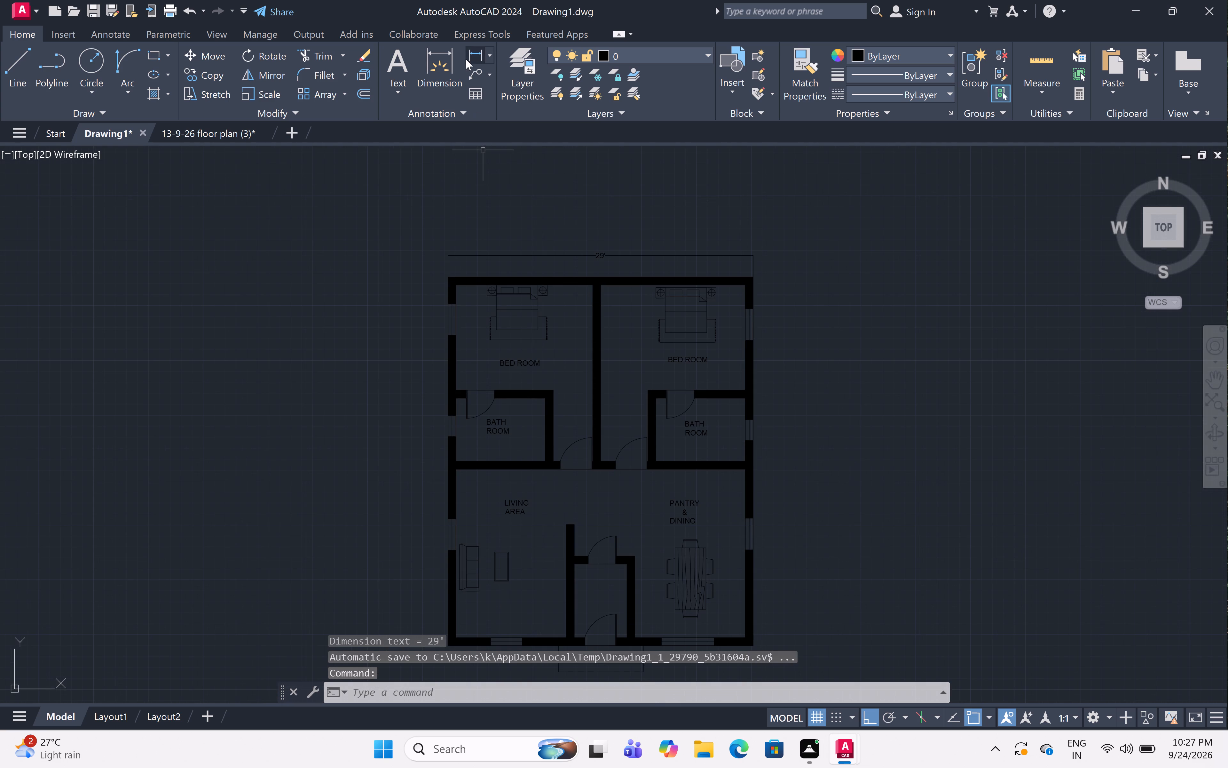
Add a linear dimension for the building's overall length along the left outer wall, placed just outside it.
{"action": "left_click", "coordinate": [488, 58]}
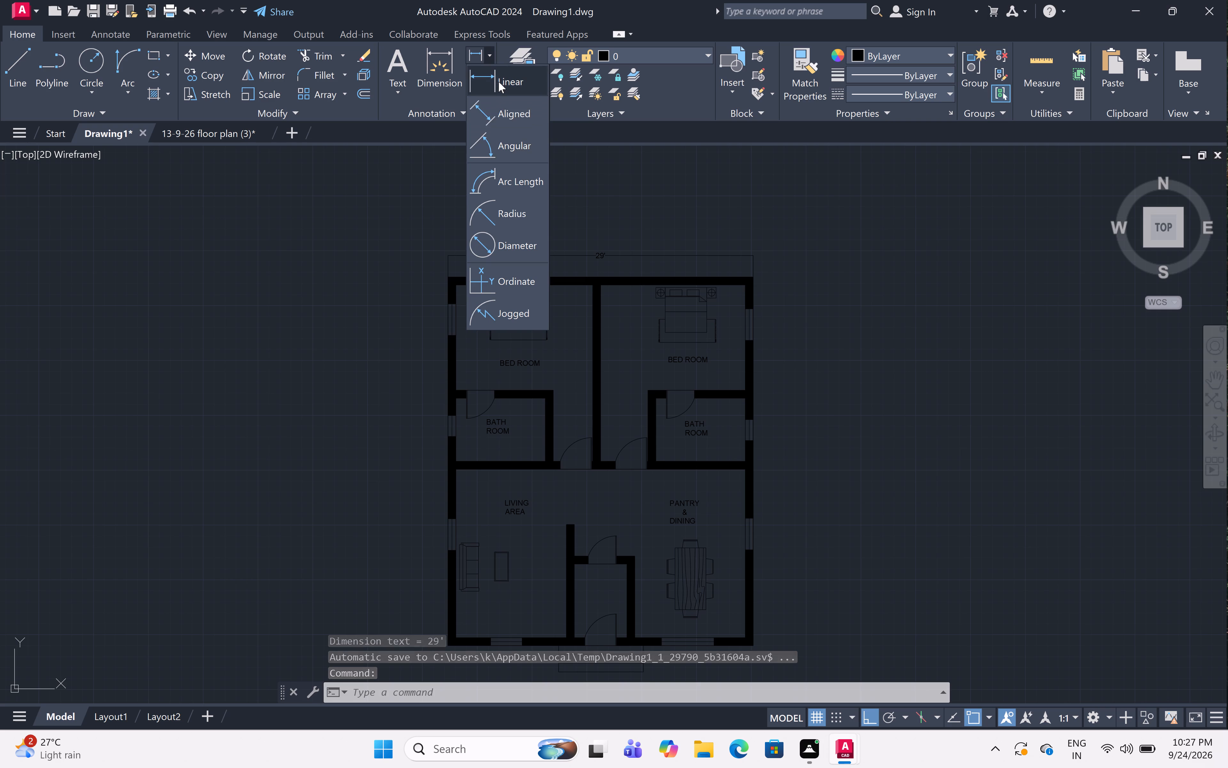
{"action": "left_click", "coordinate": [499, 81]}
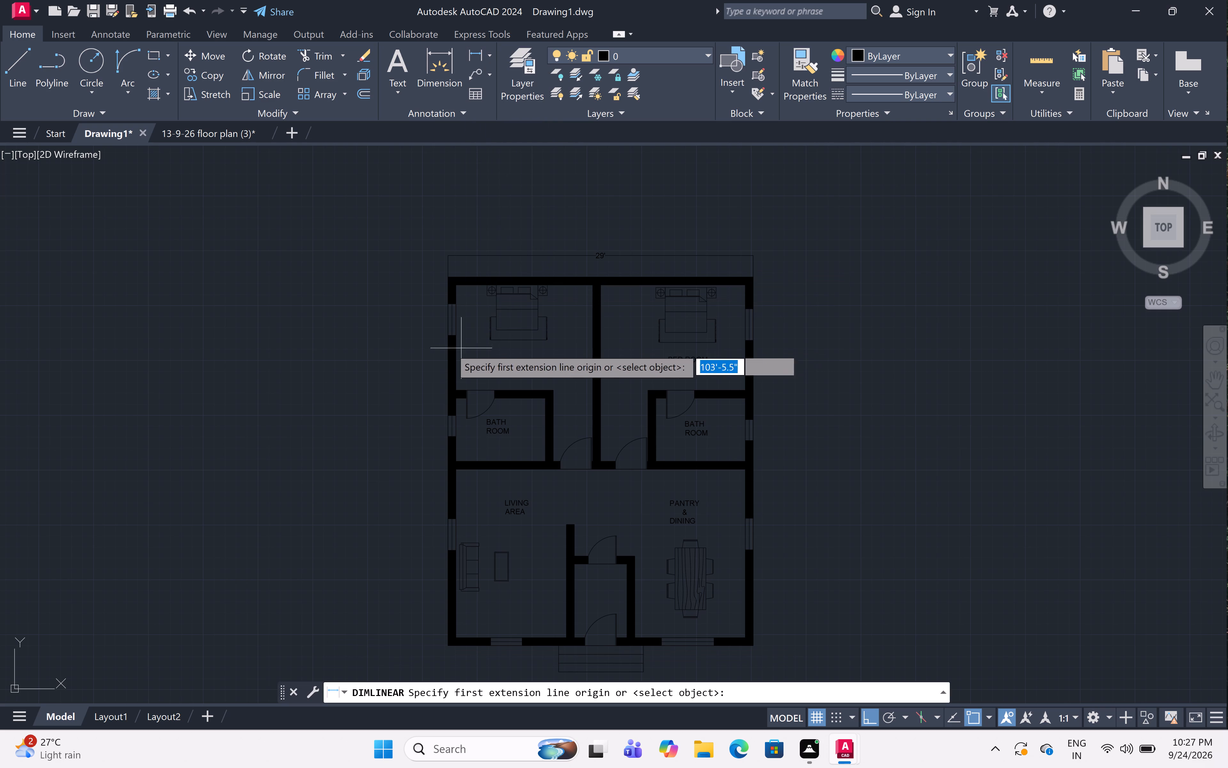
{"action": "left_click", "coordinate": [452, 275]}
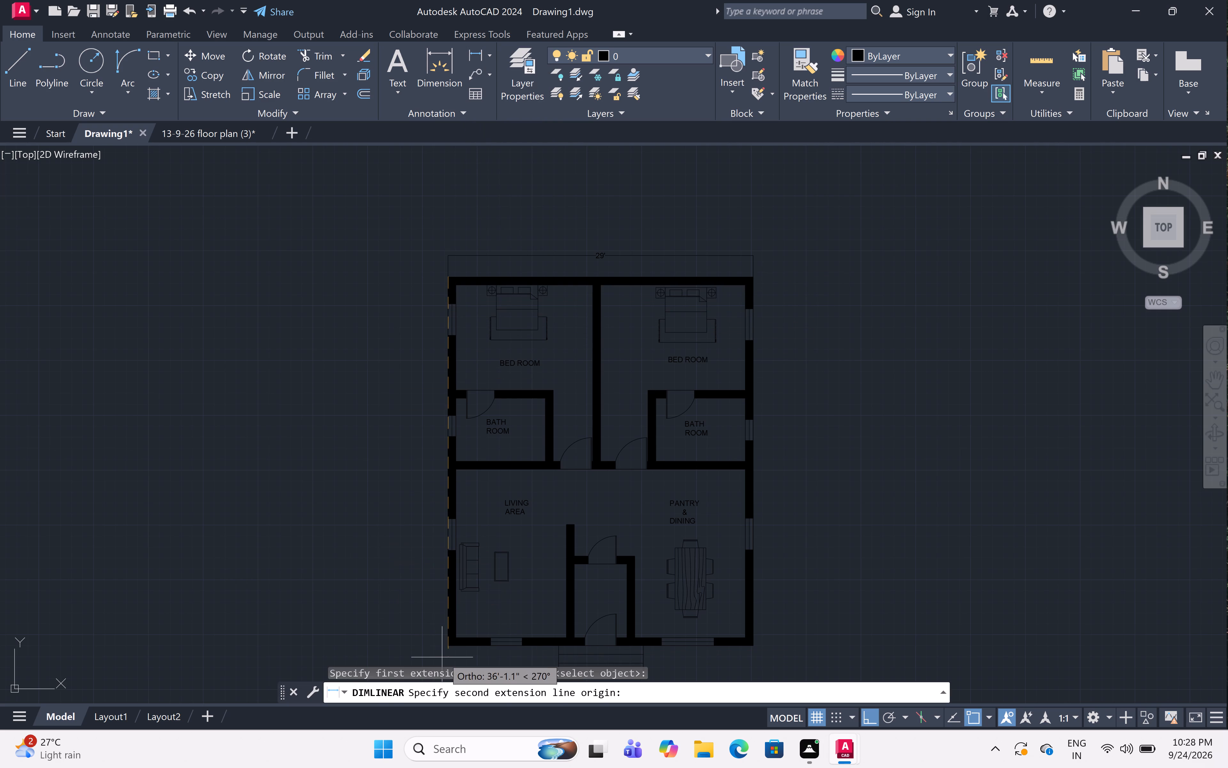
{"action": "left_click", "coordinate": [442, 641]}
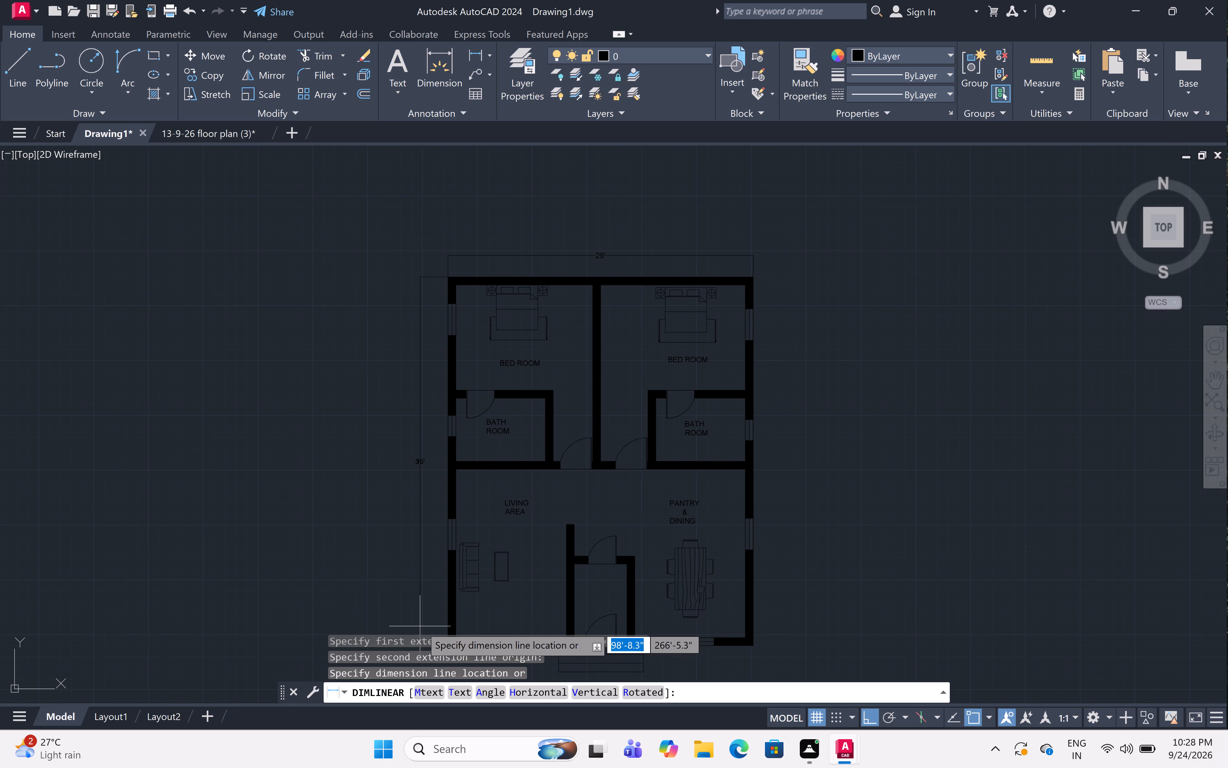
{"action": "left_click", "coordinate": [427, 629]}
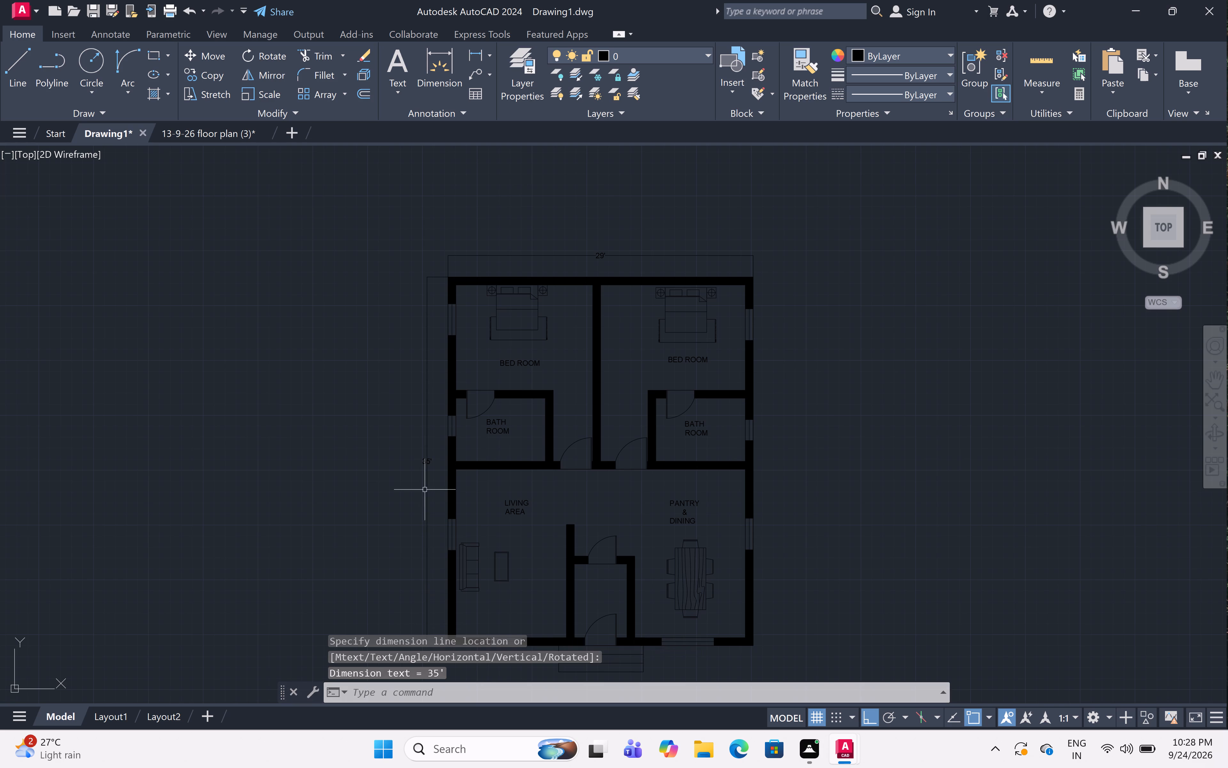
Add a vertical linear dimension for the left bedroom's inner depth, from the upper wall to the bathroom wall, beside its window wall.
{"action": "scroll", "coordinate": [424, 441], "scroll_direction": "up", "scroll_amount": 3}
{"action": "scroll", "coordinate": [441, 476], "scroll_direction": "down", "scroll_amount": 2}
{"action": "scroll", "coordinate": [471, 470], "scroll_direction": "down", "scroll_amount": 1}
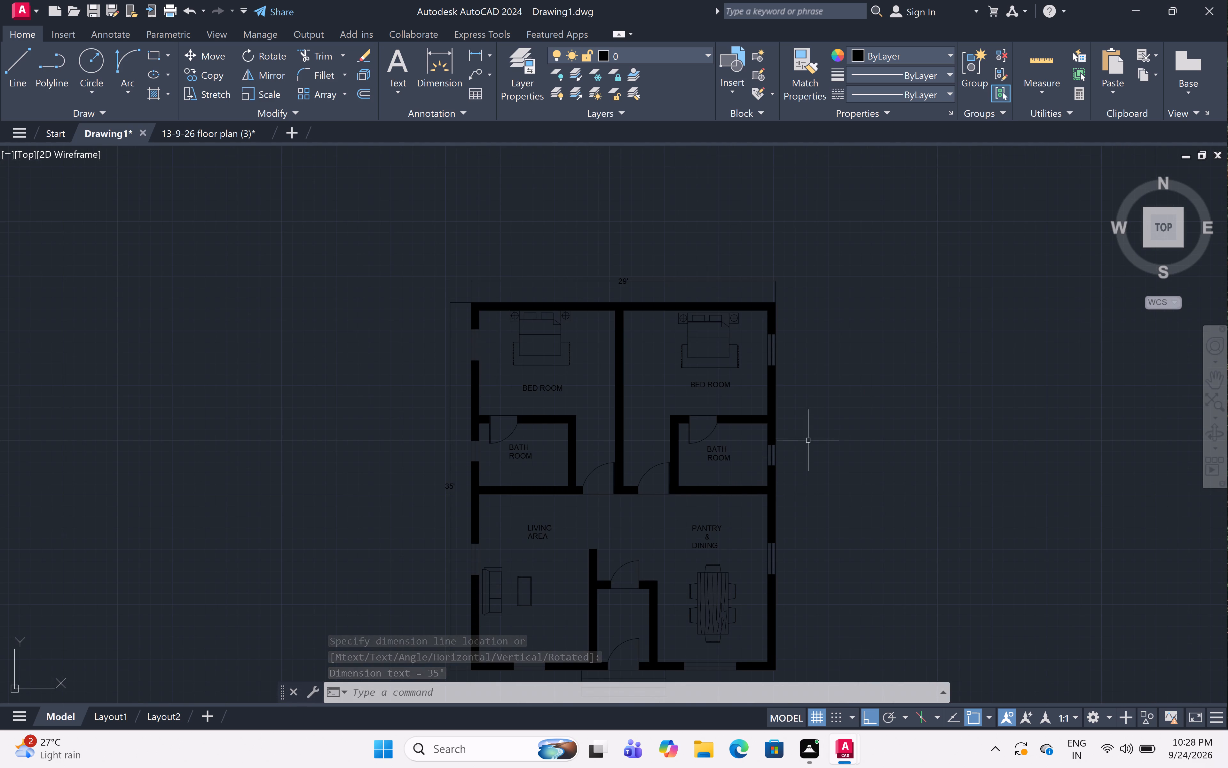
{"action": "middle_click_drag", "start_coordinate": [813, 436], "coordinate": [811, 397]}
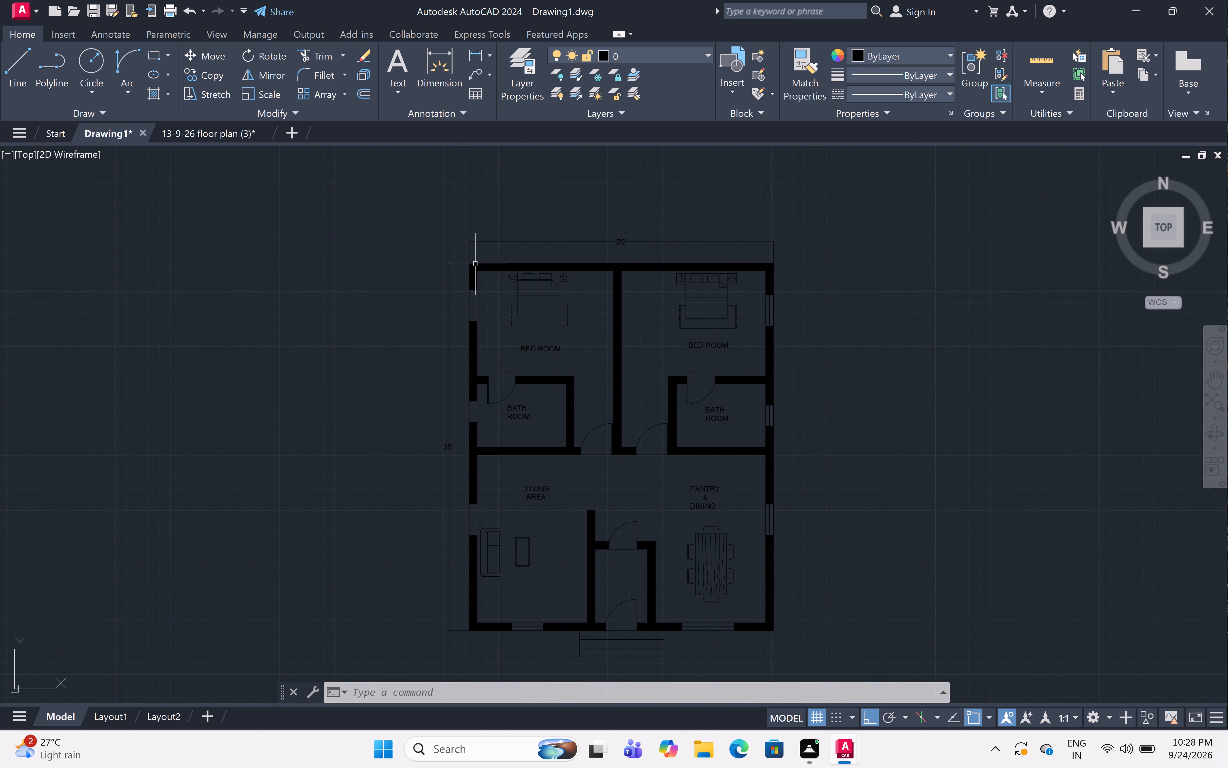
{"action": "scroll", "coordinate": [498, 287], "scroll_direction": "up", "scroll_amount": 1}
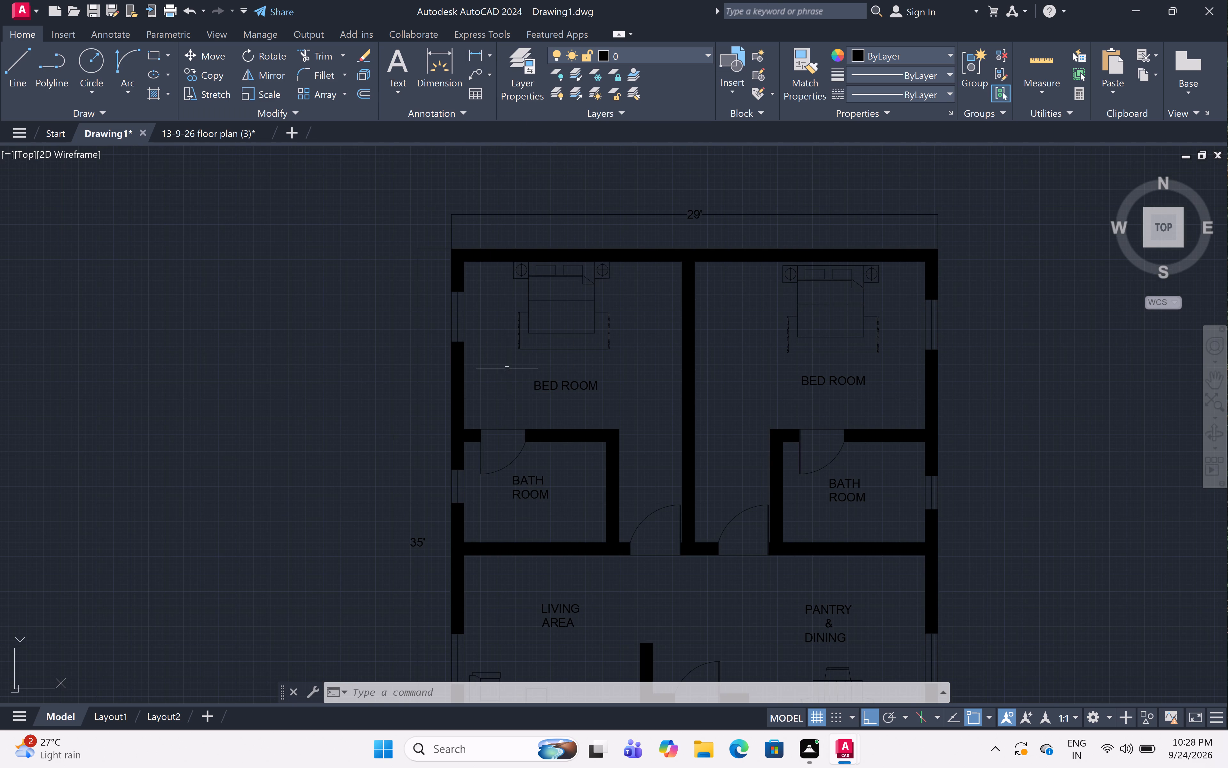
{"action": "key", "text": "space"}
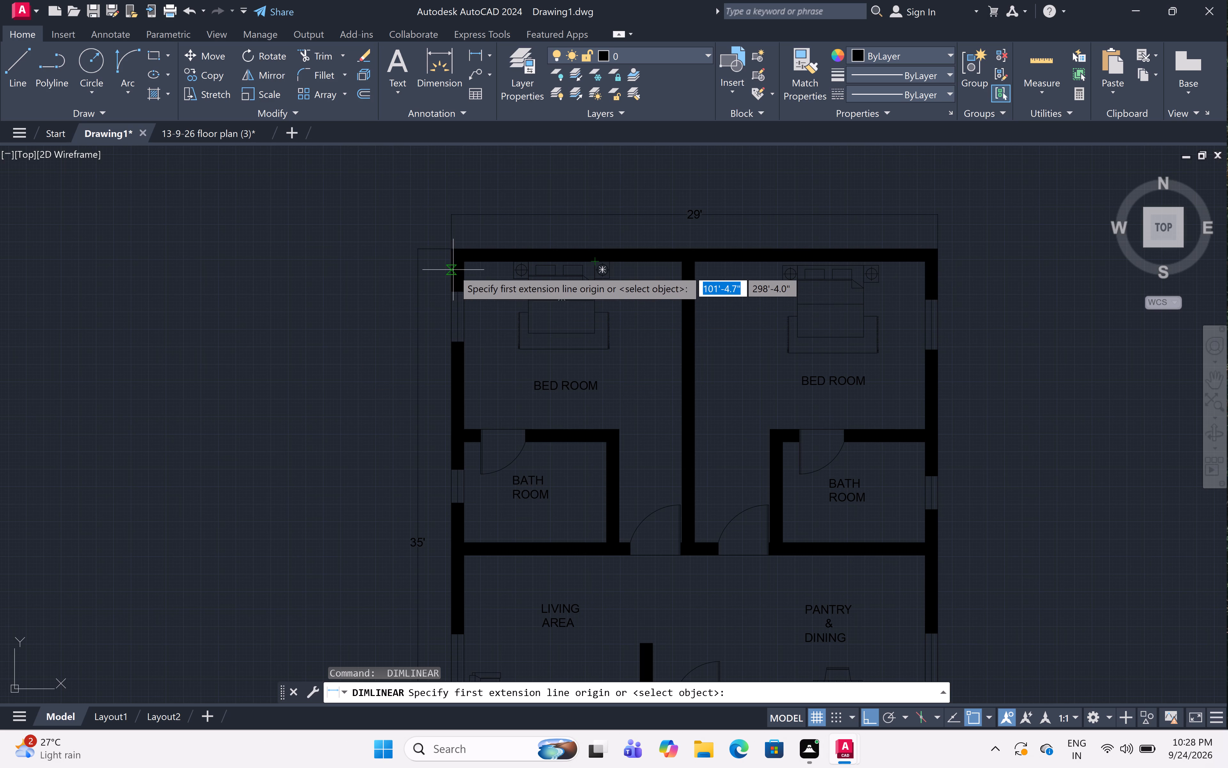
{"action": "left_click", "coordinate": [469, 260]}
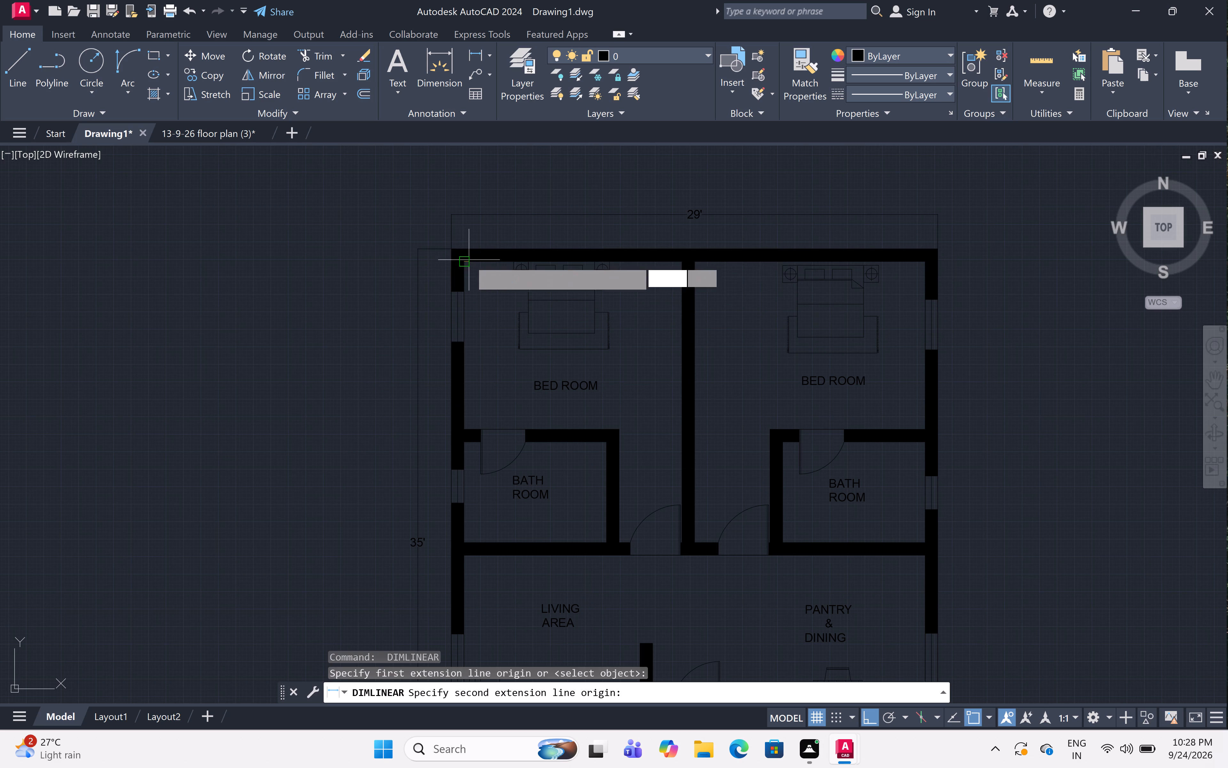
{"action": "double_click", "coordinate": [462, 429]}
{"action": "left_click", "coordinate": [478, 415]}
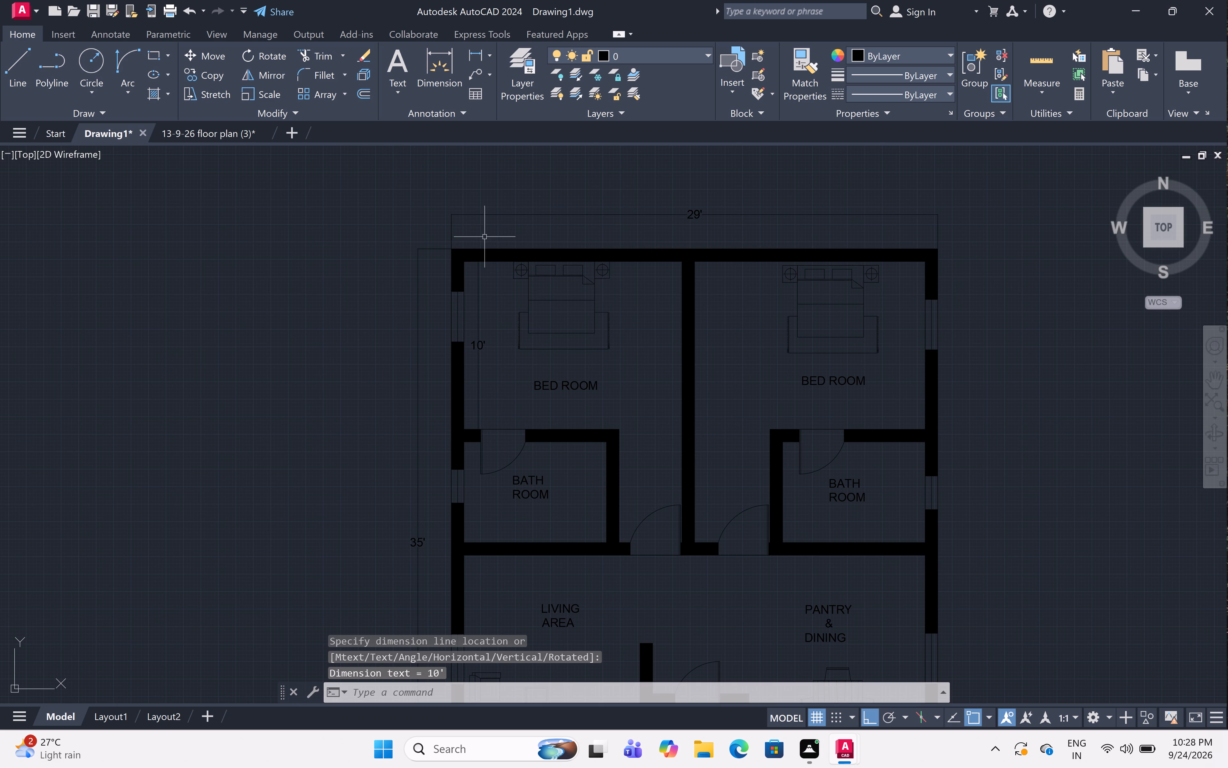
Add a horizontal linear dimension for the left bedroom's inner width, placed inside the room just below its upper wall.
{"action": "key", "text": "space"}
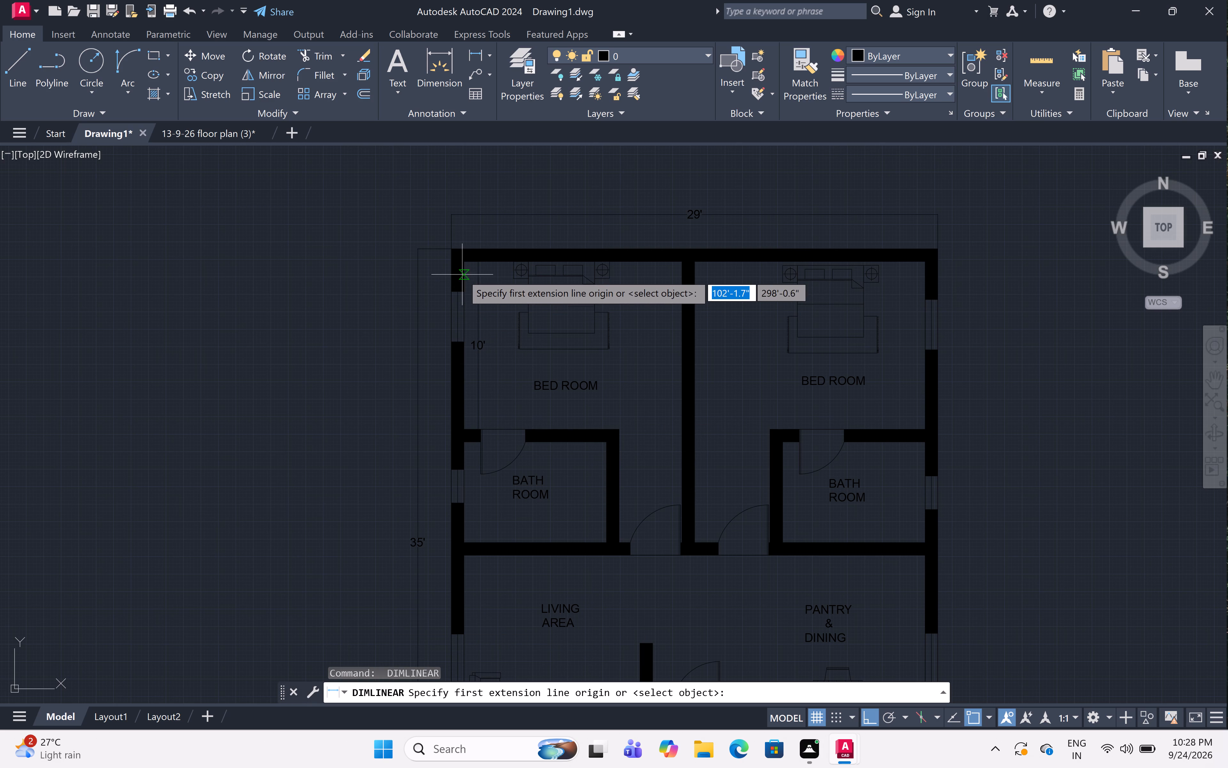
{"action": "left_click", "coordinate": [463, 262]}
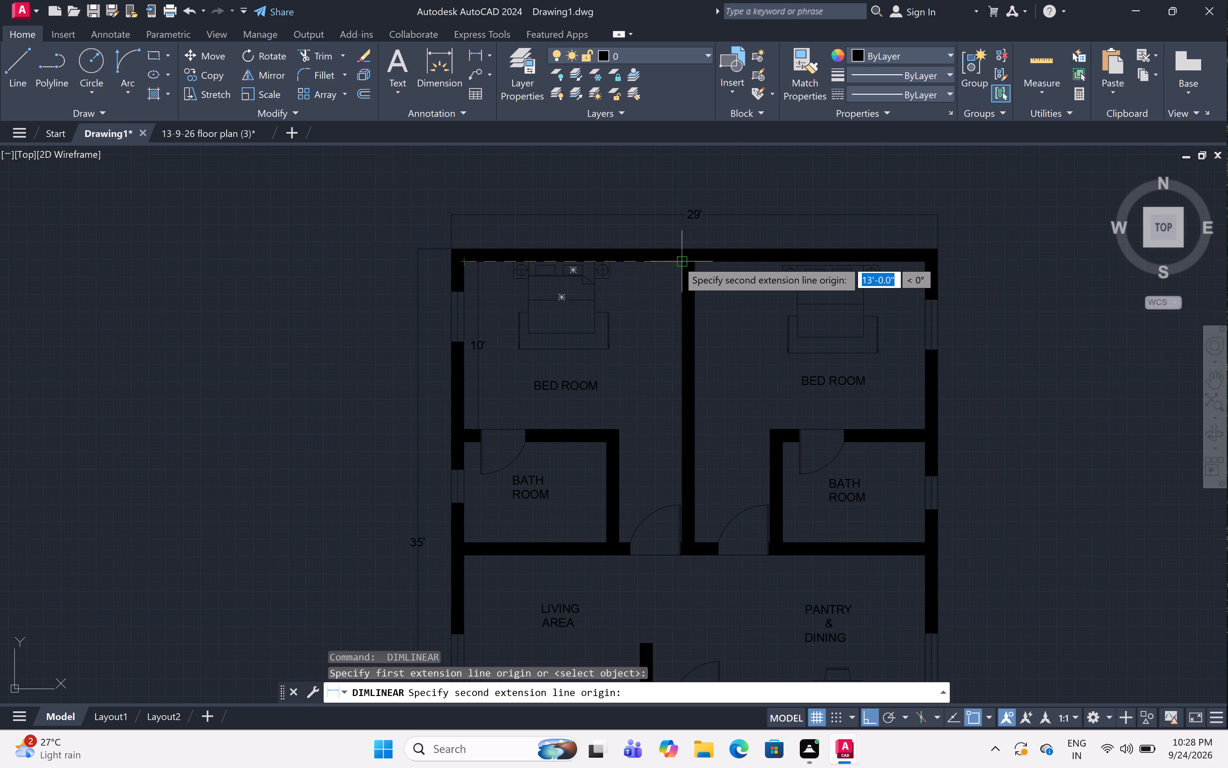
{"action": "double_click", "coordinate": [678, 262]}
{"action": "double_click", "coordinate": [675, 290]}
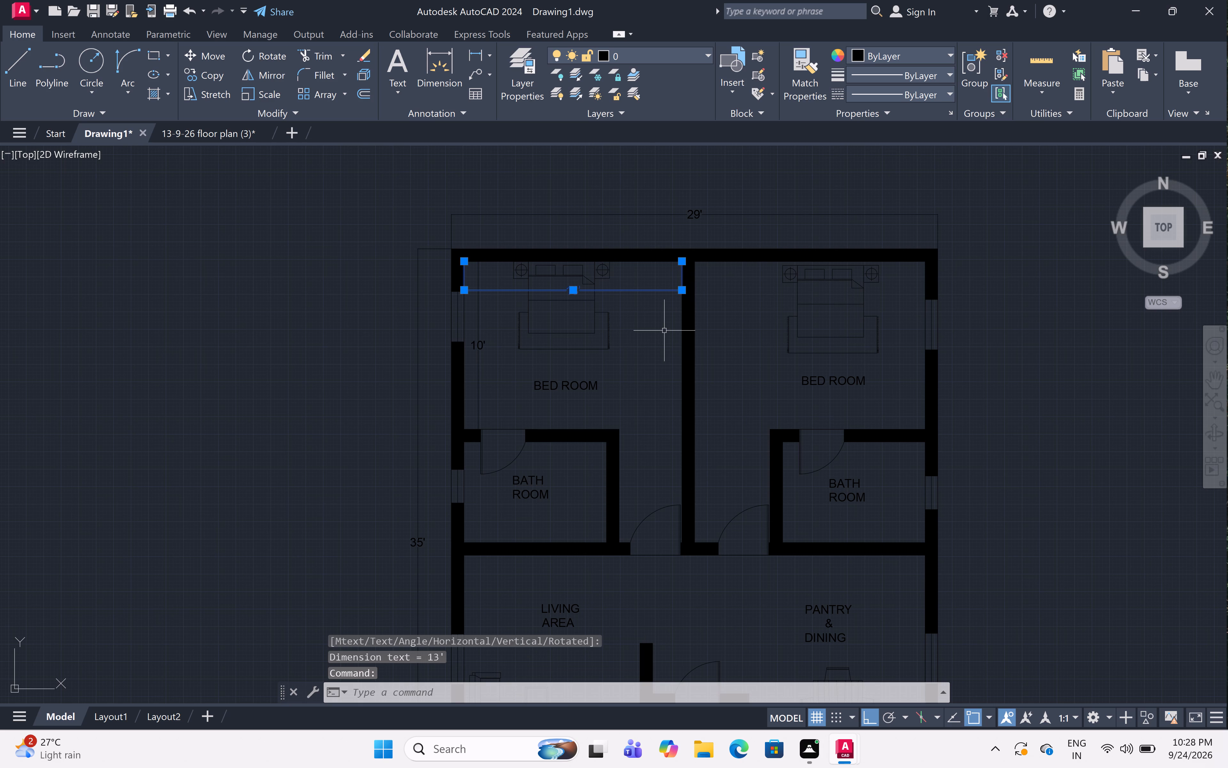
{"action": "key", "text": "Escape"}
Add a horizontal linear dimension for the left bathroom's inner width, placed just above its lower wall.
{"action": "middle_click_drag", "start_coordinate": [663, 346], "coordinate": [503, 228]}
{"action": "scroll", "coordinate": [333, 429], "scroll_direction": "up", "scroll_amount": 2}
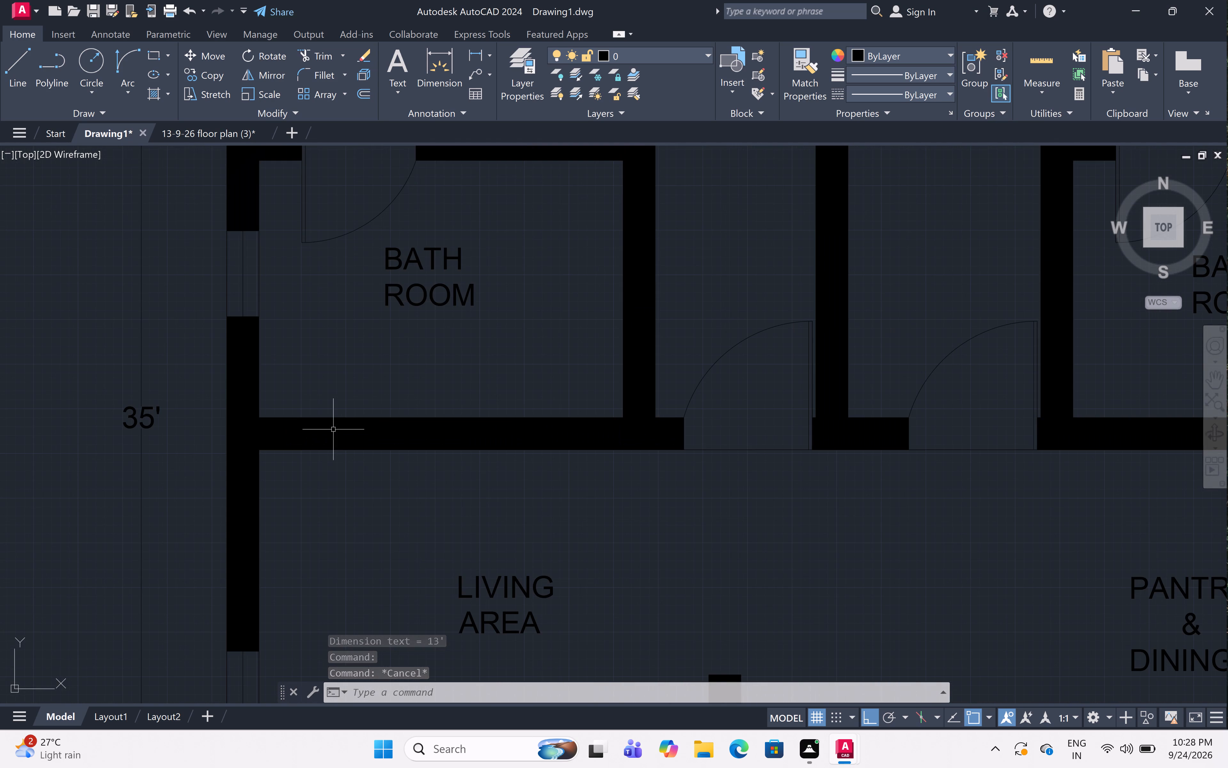
{"action": "key", "text": "space"}
{"action": "left_click", "coordinate": [263, 423]}
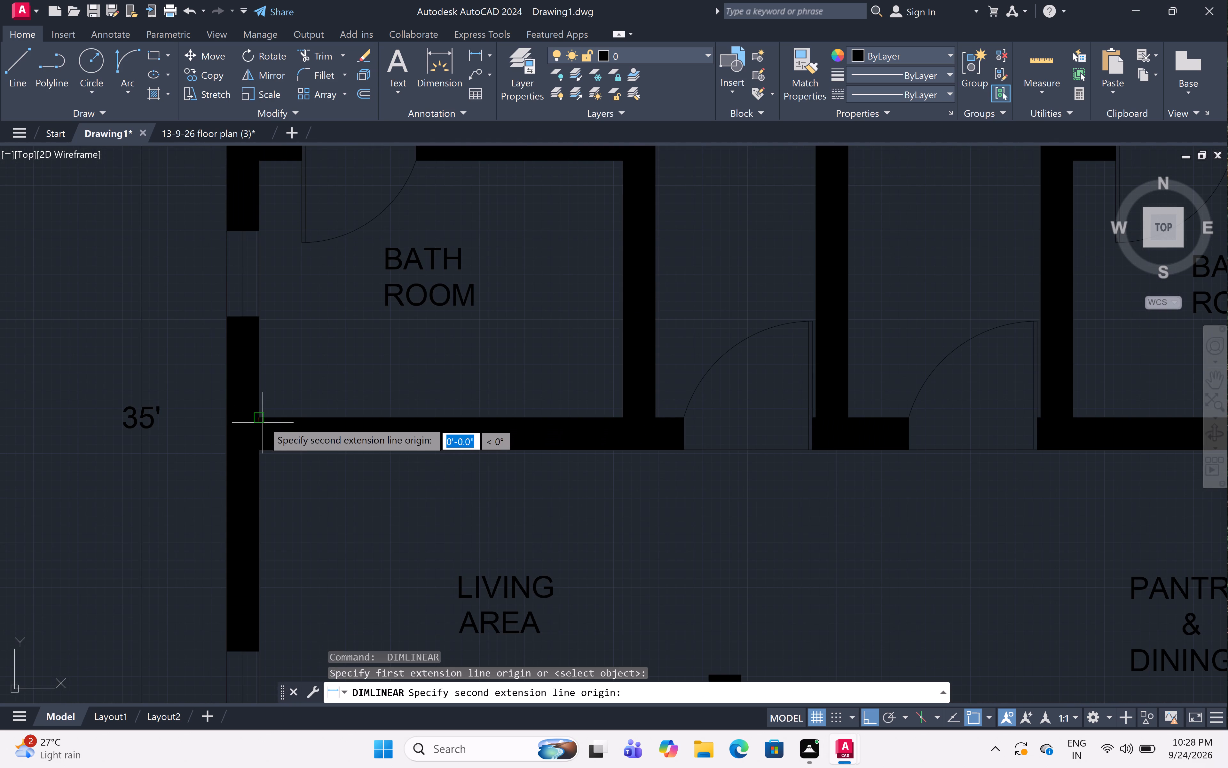
{"action": "left_click", "coordinate": [626, 418]}
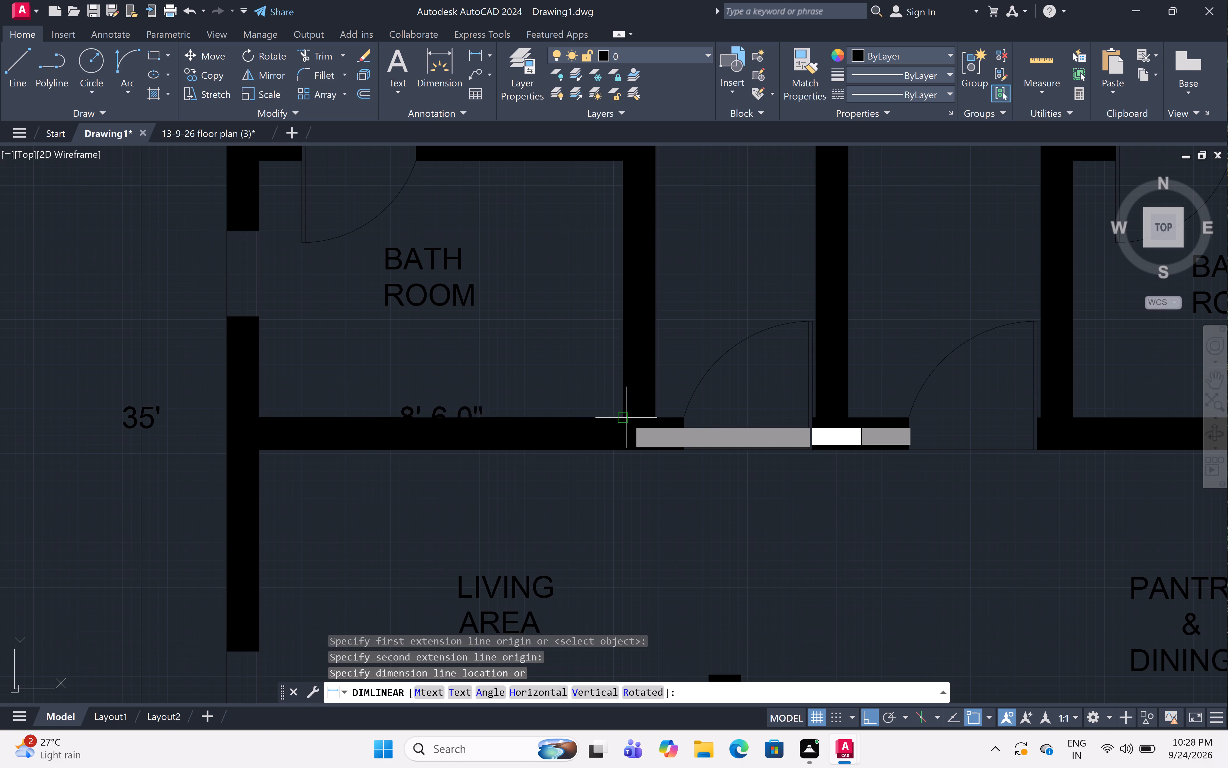
{"action": "left_click", "coordinate": [614, 373]}
Add a vertical linear dimension for the left bathroom's inner depth, placed inside the room beside its right wall.
{"action": "key", "text": "space"}
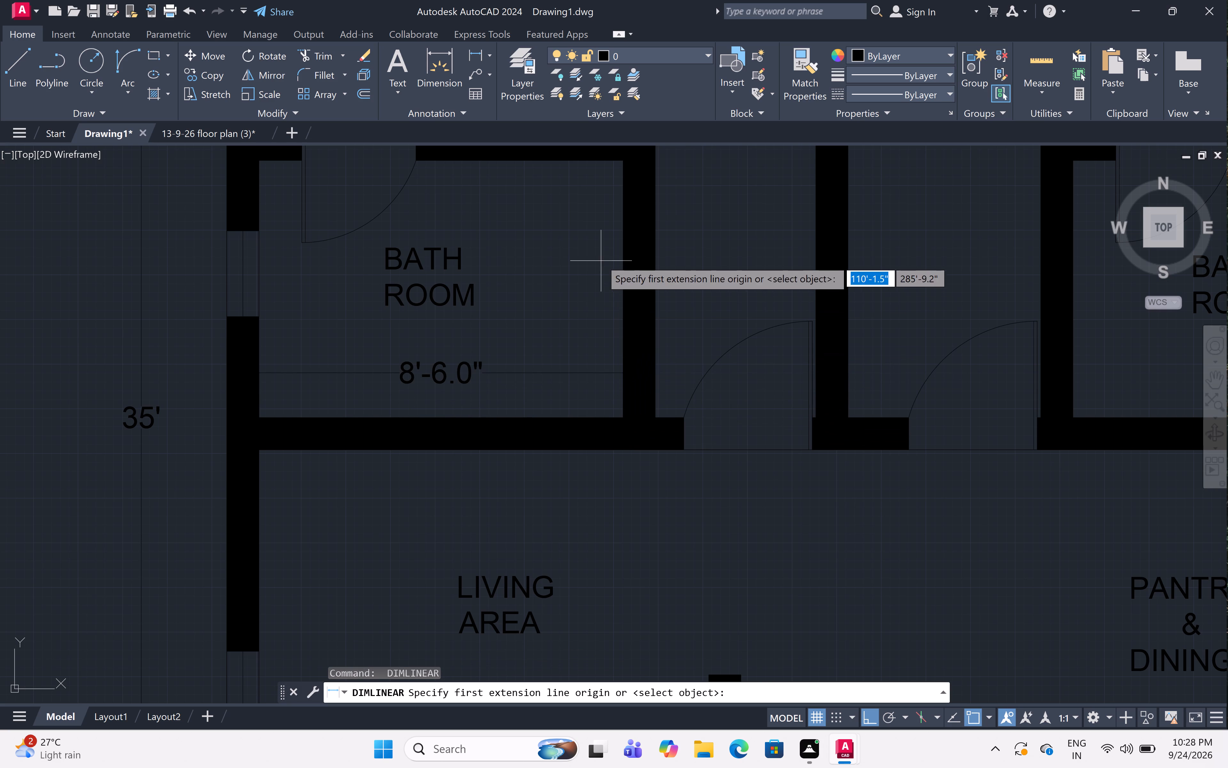
{"action": "middle_click_drag", "start_coordinate": [601, 206], "coordinate": [606, 278]}
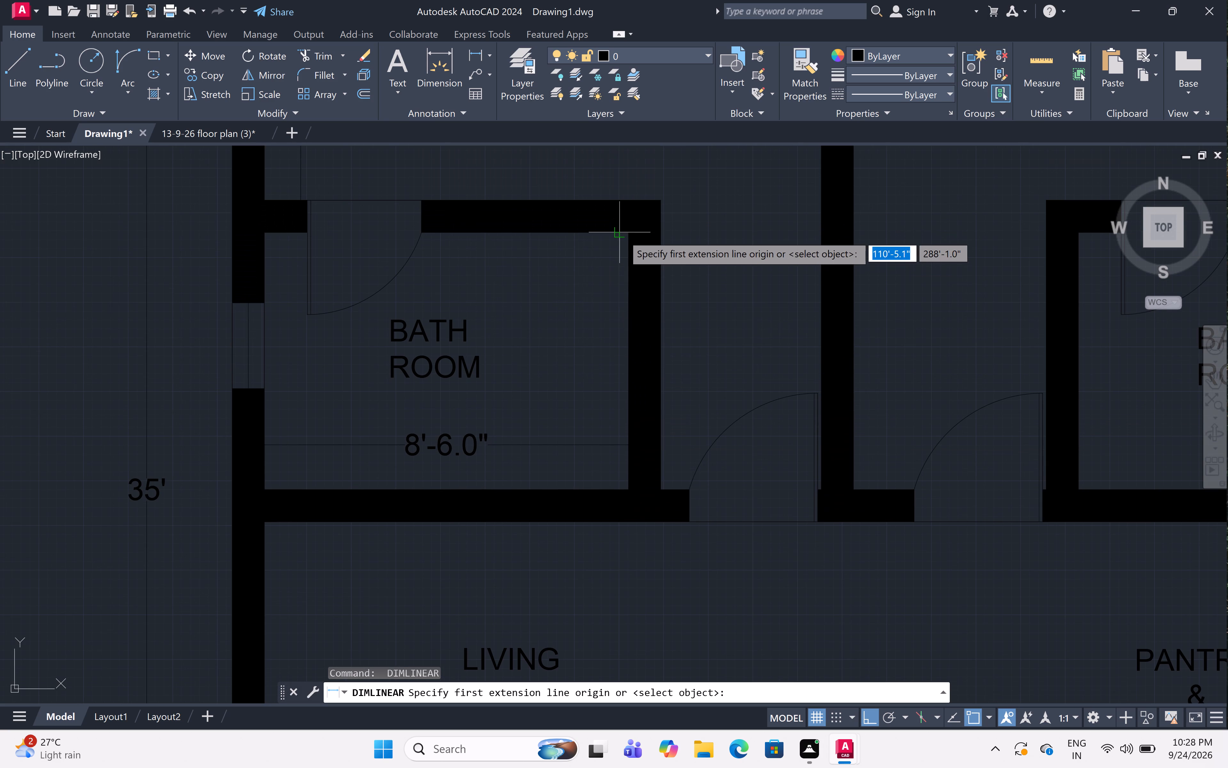
{"action": "left_click", "coordinate": [630, 233]}
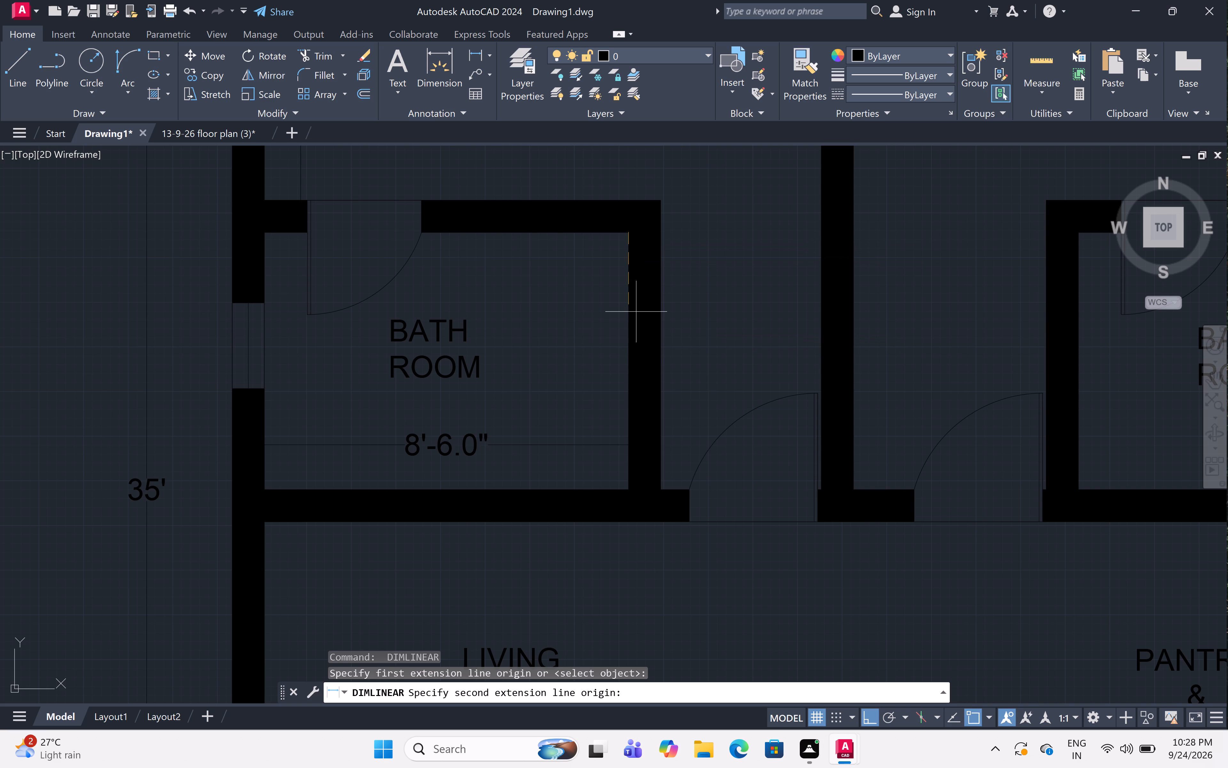
{"action": "left_click", "coordinate": [631, 487]}
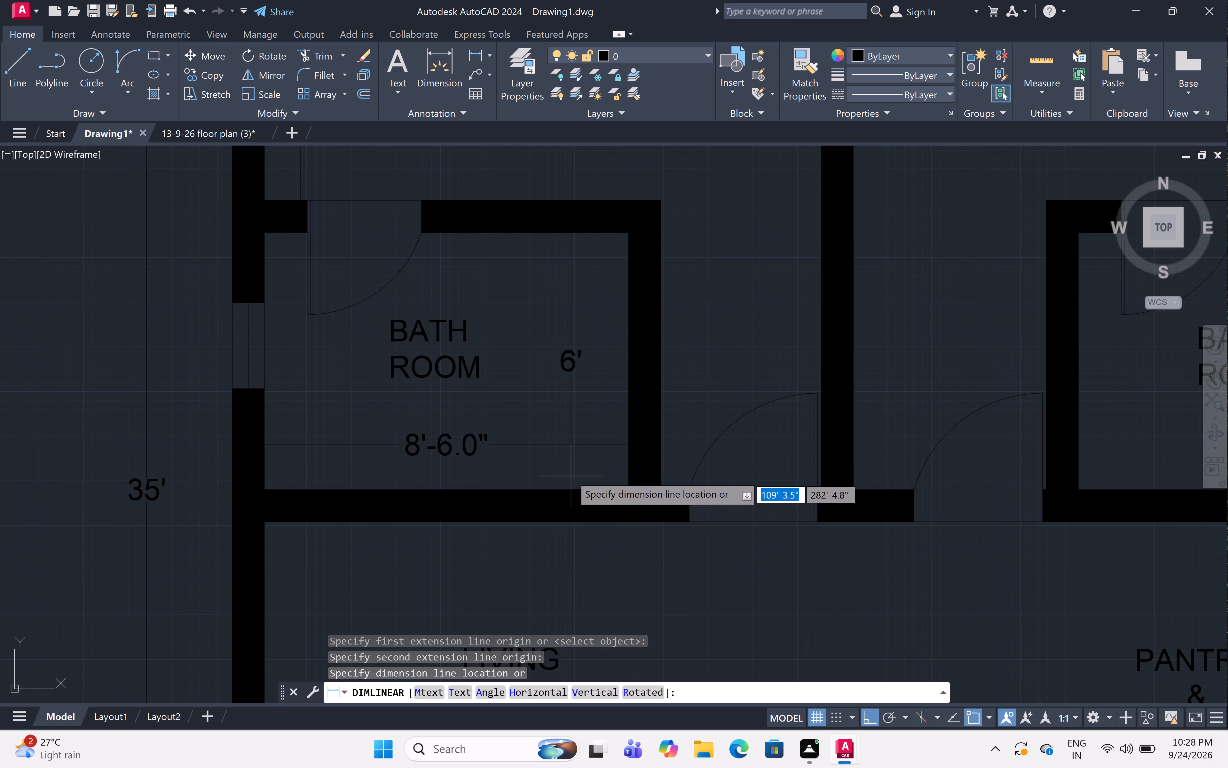
{"action": "left_click", "coordinate": [586, 469]}
Add a horizontal linear dimension for the right bathroom's inner width, placed just above its lower wall.
{"action": "key", "text": "space"}
{"action": "scroll", "coordinate": [648, 419], "scroll_direction": "down", "scroll_amount": 2}
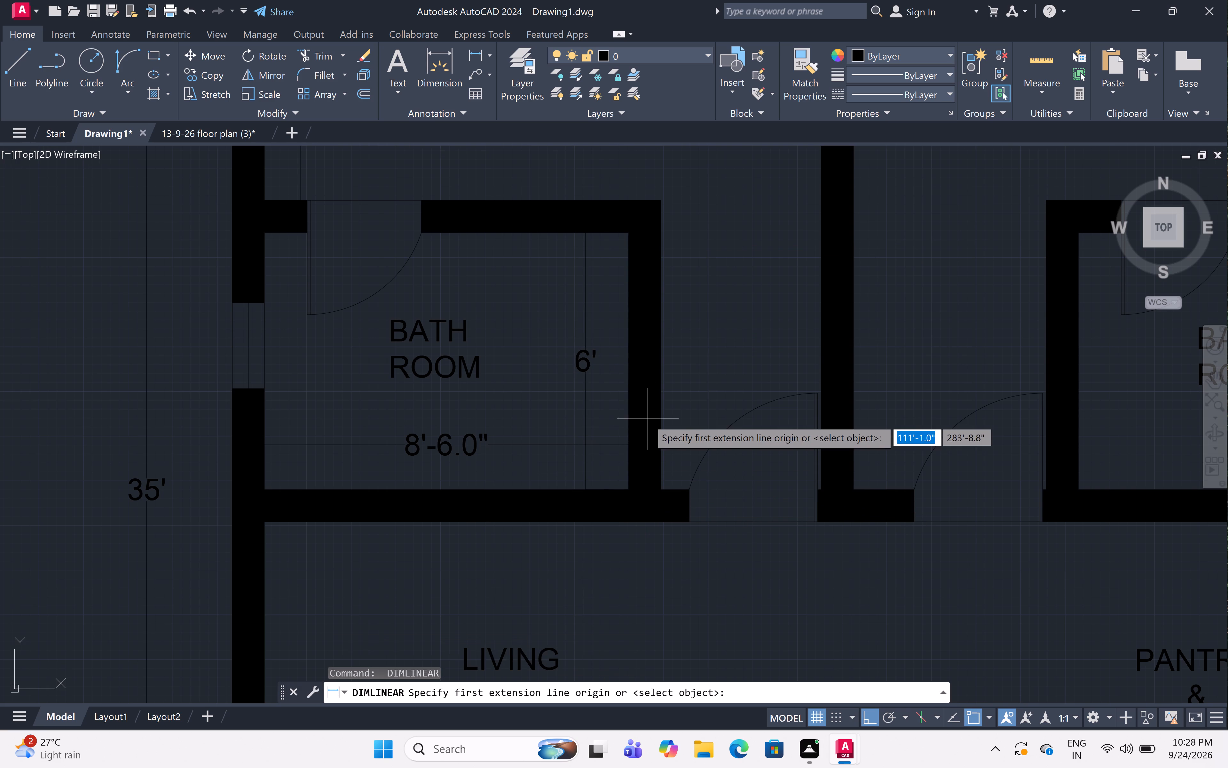
{"action": "scroll", "coordinate": [648, 419], "scroll_direction": "down", "scroll_amount": 1}
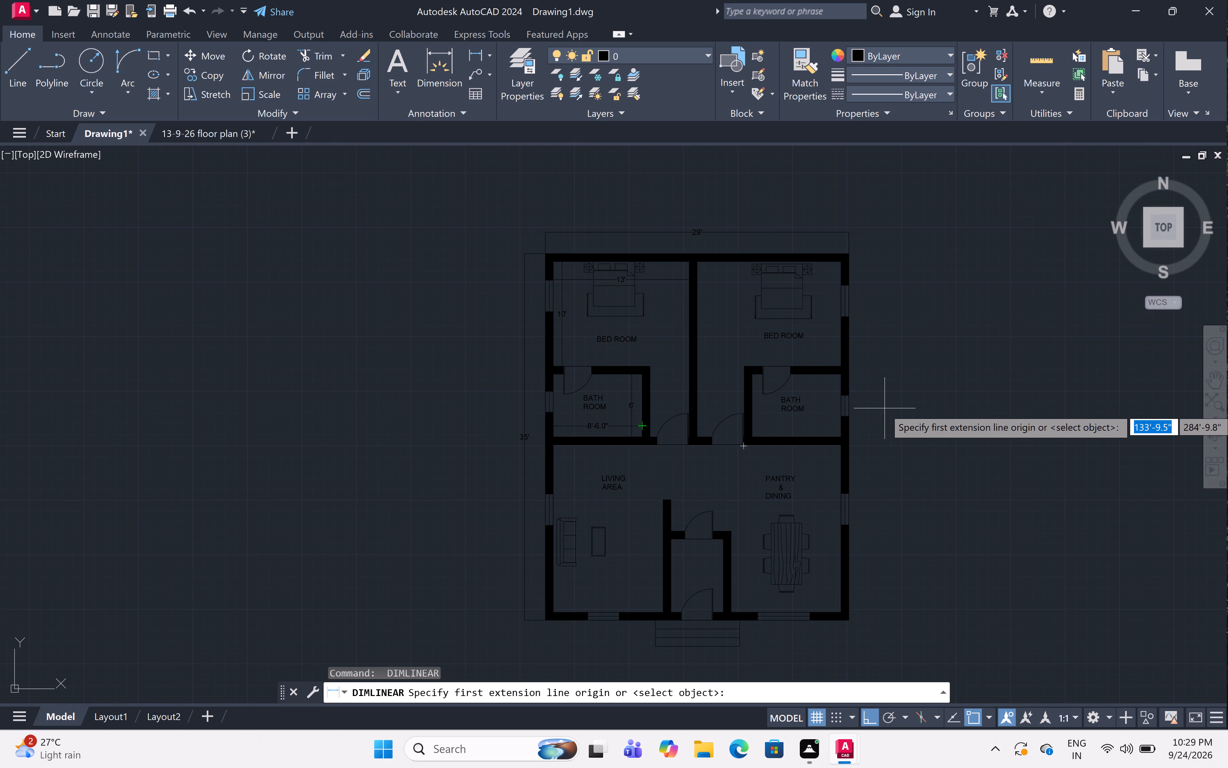
{"action": "scroll", "coordinate": [874, 421], "scroll_direction": "up", "scroll_amount": 2}
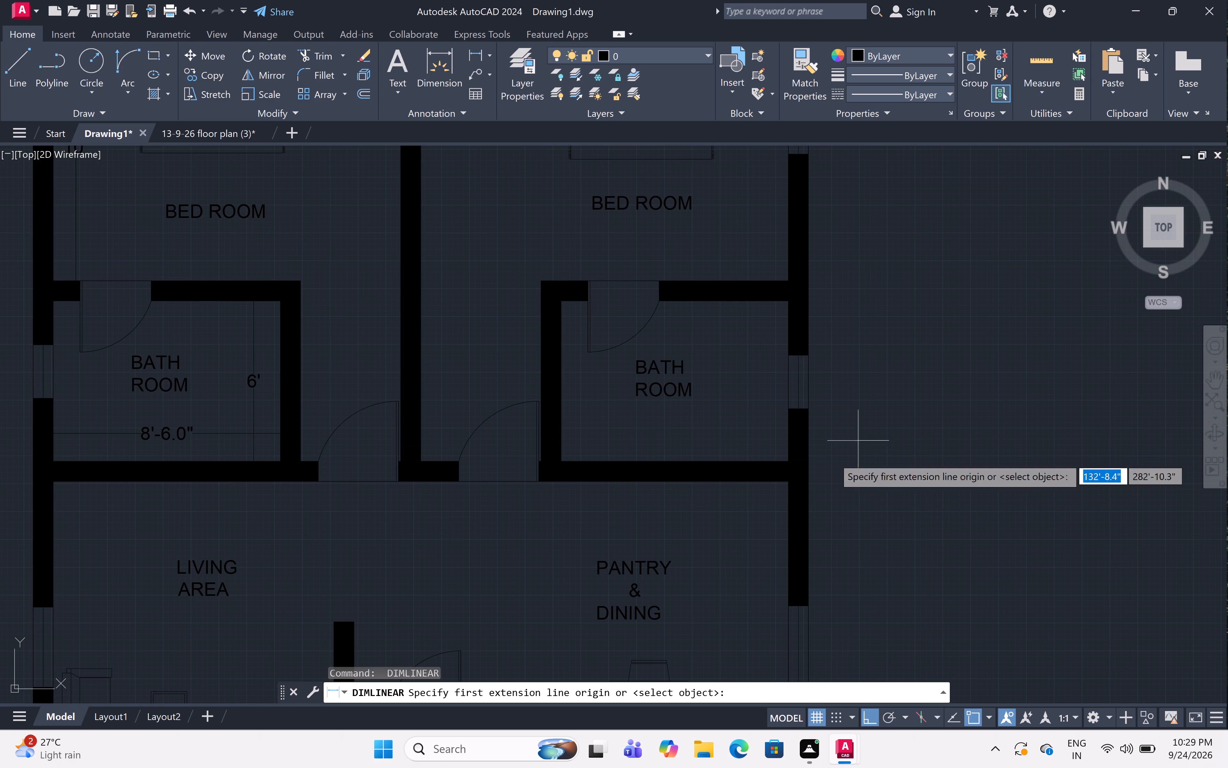
{"action": "left_click", "coordinate": [561, 461]}
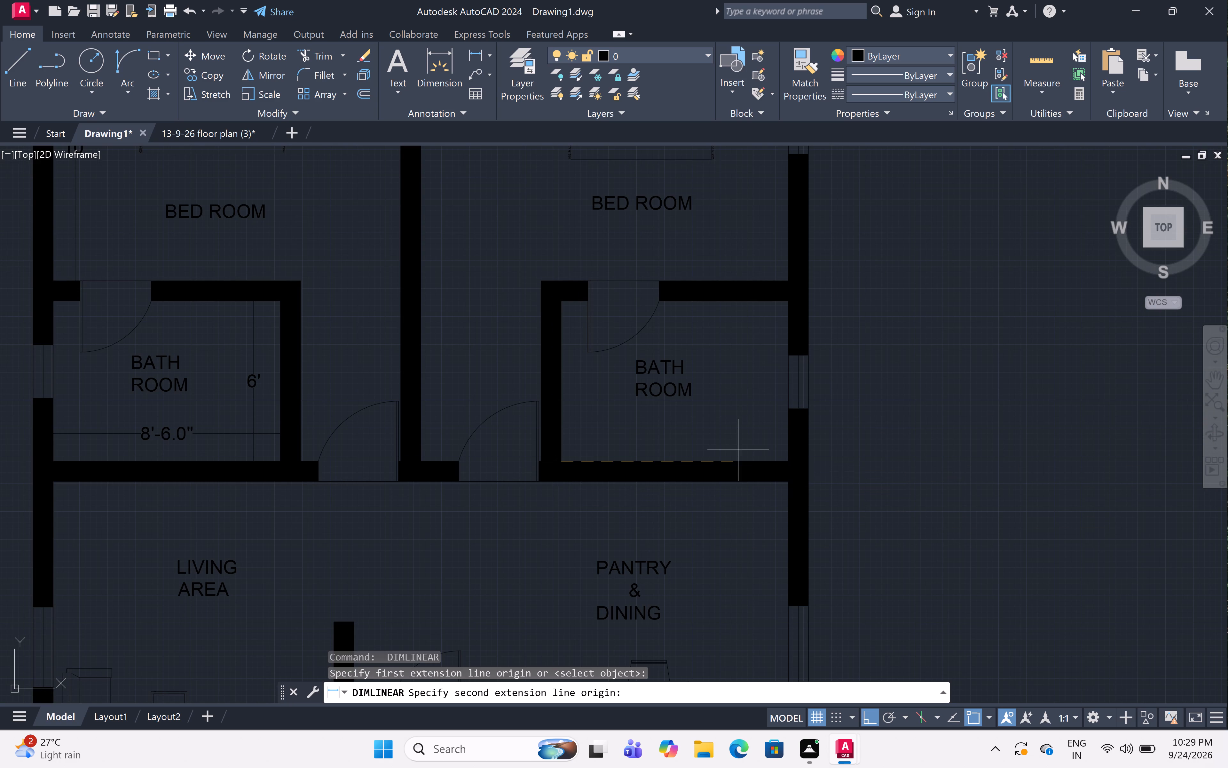
{"action": "double_click", "coordinate": [792, 460]}
{"action": "left_click", "coordinate": [786, 436]}
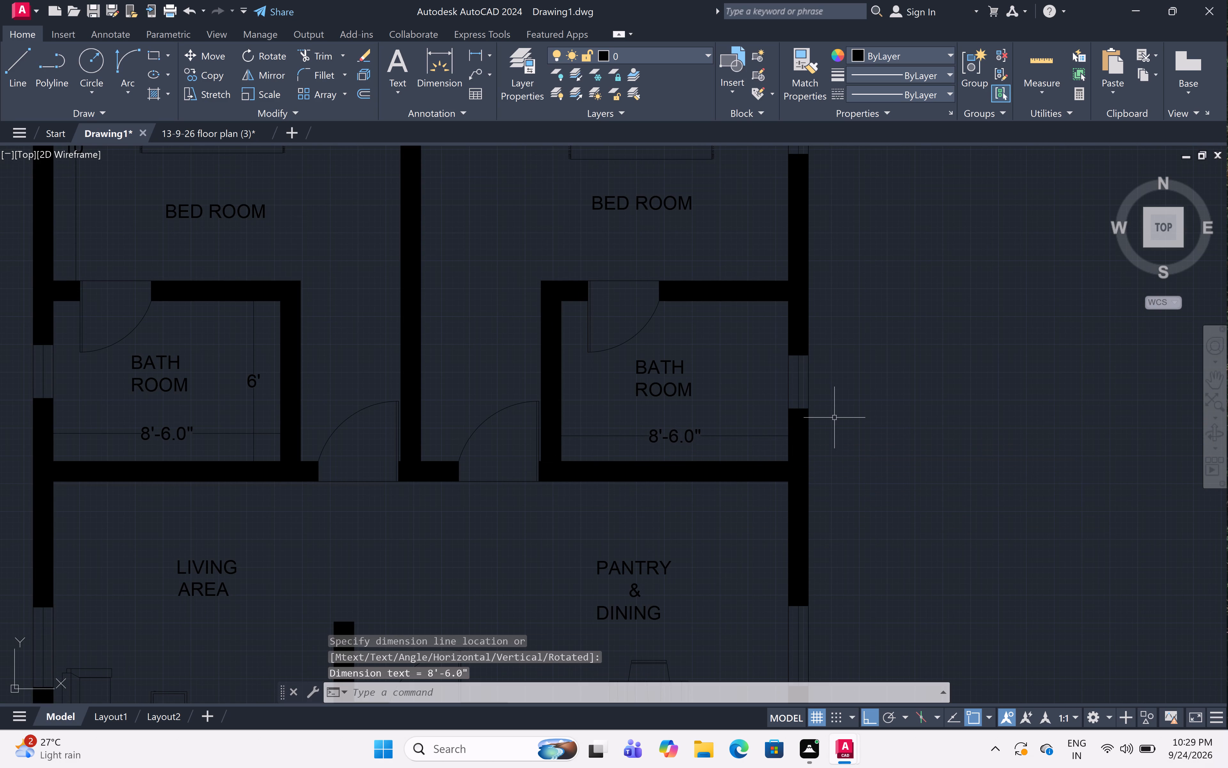
Add a vertical linear dimension for the right bathroom's inner depth, placed inside the room beside its window wall.
{"action": "key", "text": "space"}
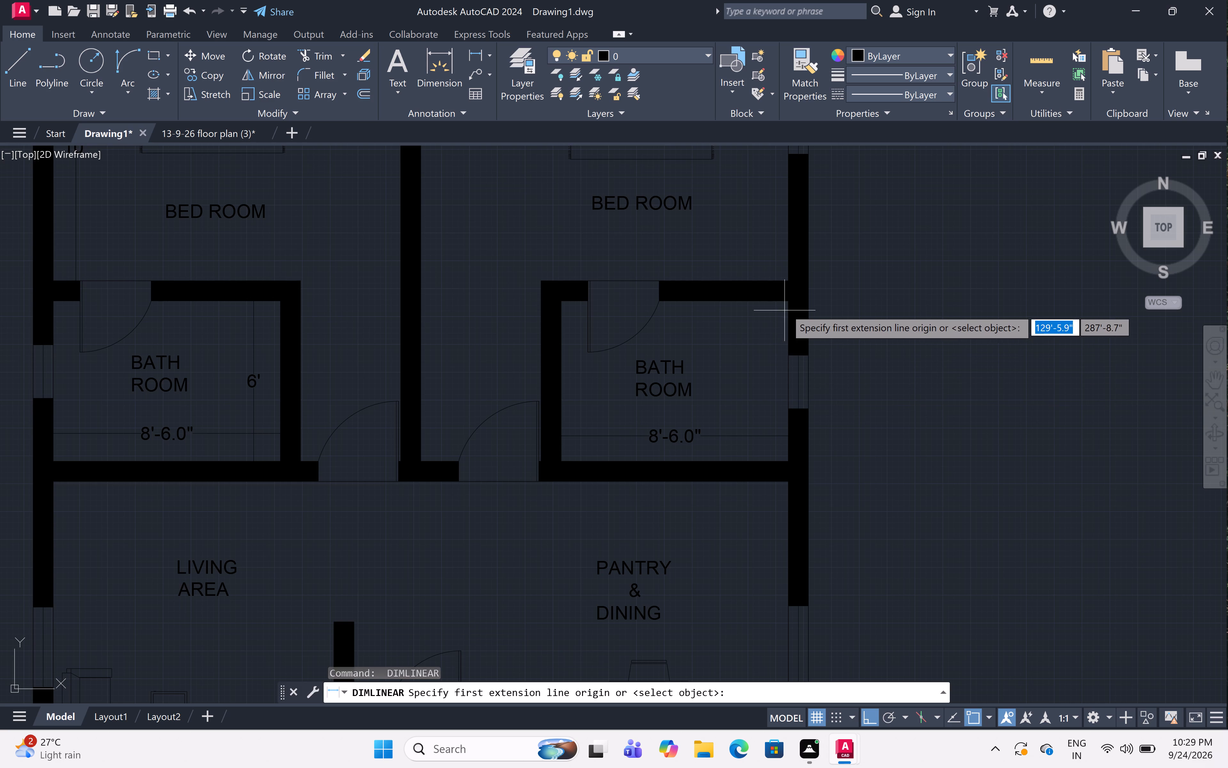
{"action": "left_click", "coordinate": [786, 302]}
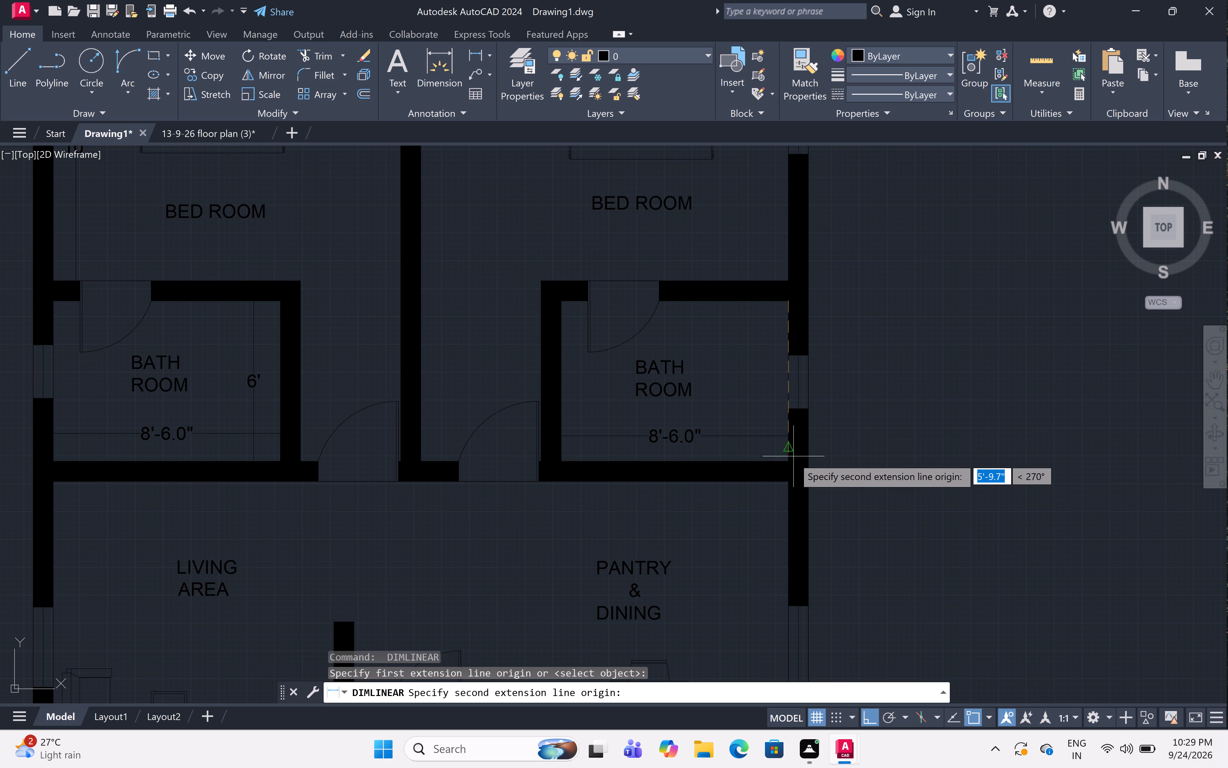
{"action": "left_click", "coordinate": [791, 459]}
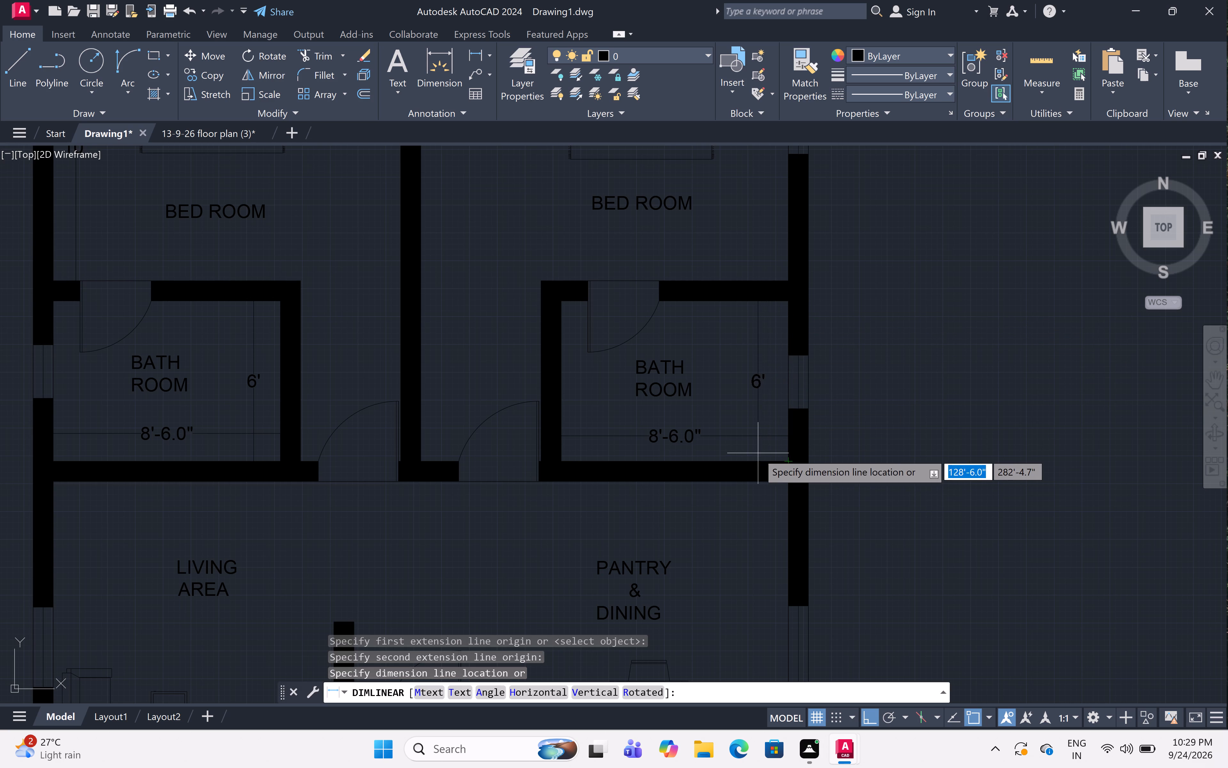
{"action": "left_click", "coordinate": [758, 454]}
Add a horizontal linear dimension for the pantry and dining area's inner width, between the dining table and the lower wall.
{"action": "scroll", "coordinate": [832, 396], "scroll_direction": "down", "scroll_amount": 2}
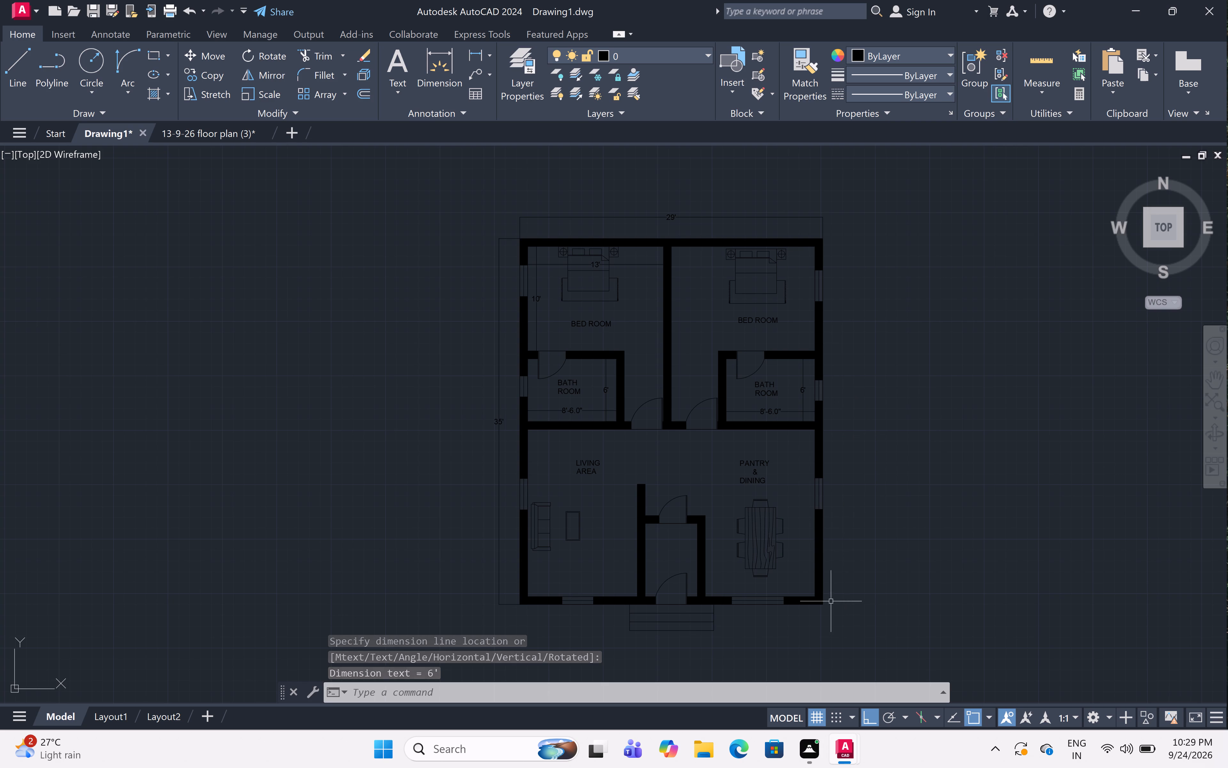
{"action": "scroll", "coordinate": [818, 605], "scroll_direction": "up", "scroll_amount": 2}
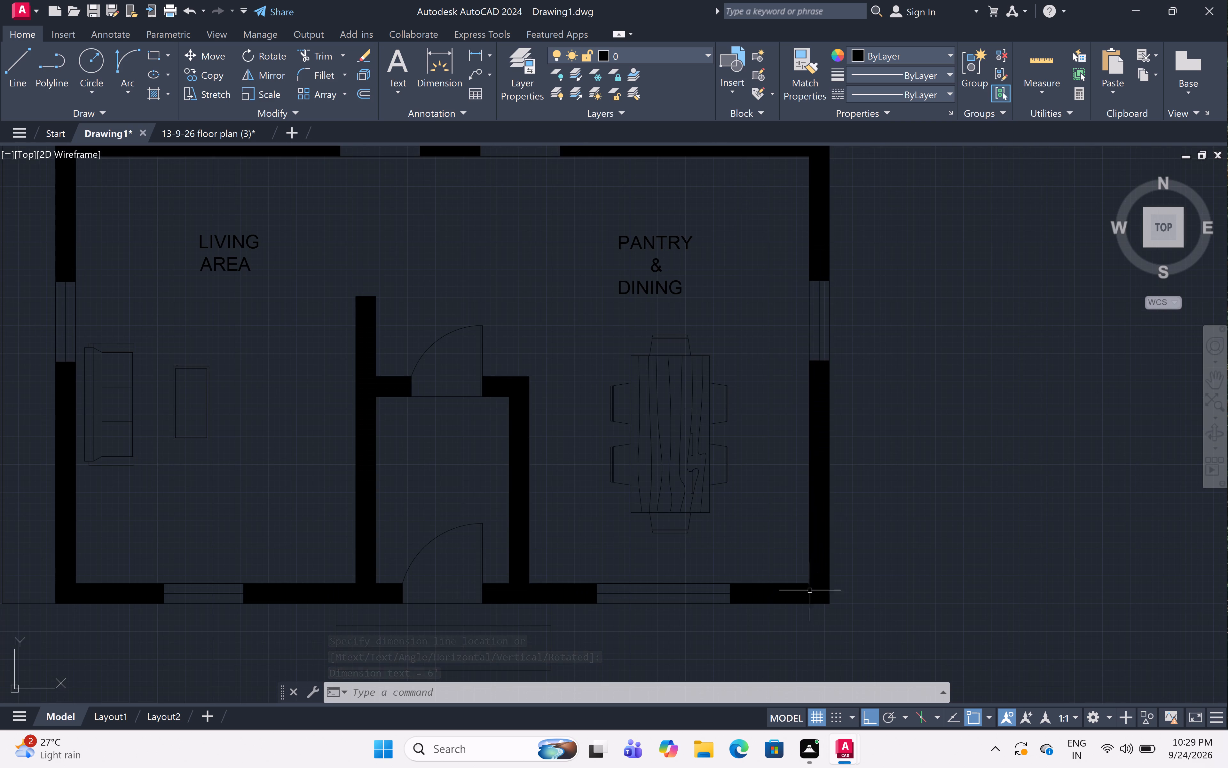
{"action": "key", "text": "space"}
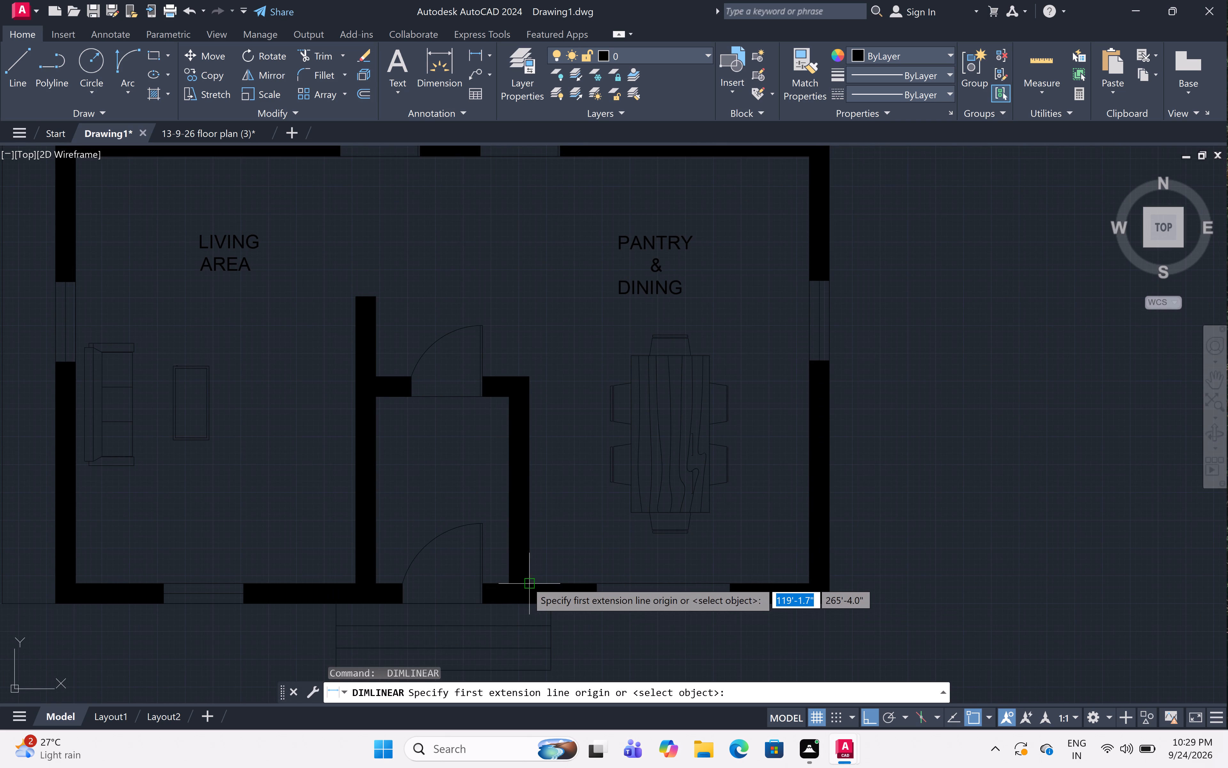
{"action": "double_click", "coordinate": [526, 581]}
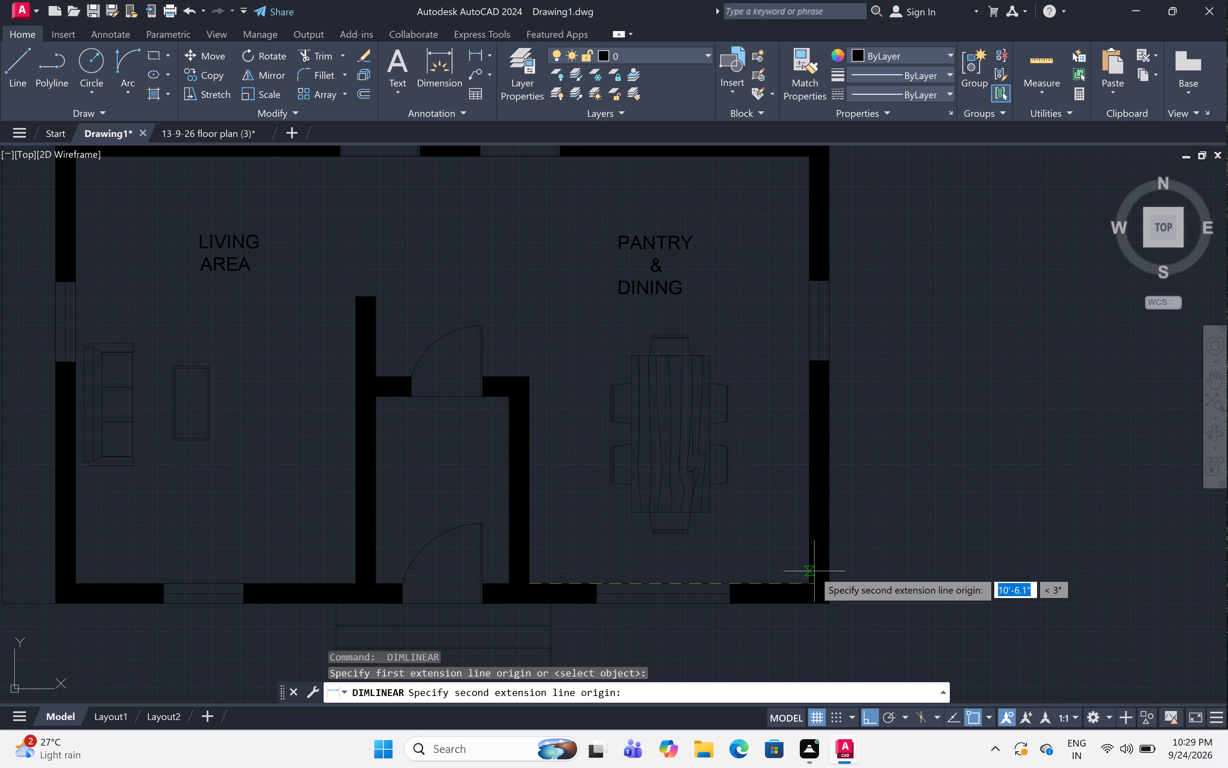
{"action": "double_click", "coordinate": [811, 581]}
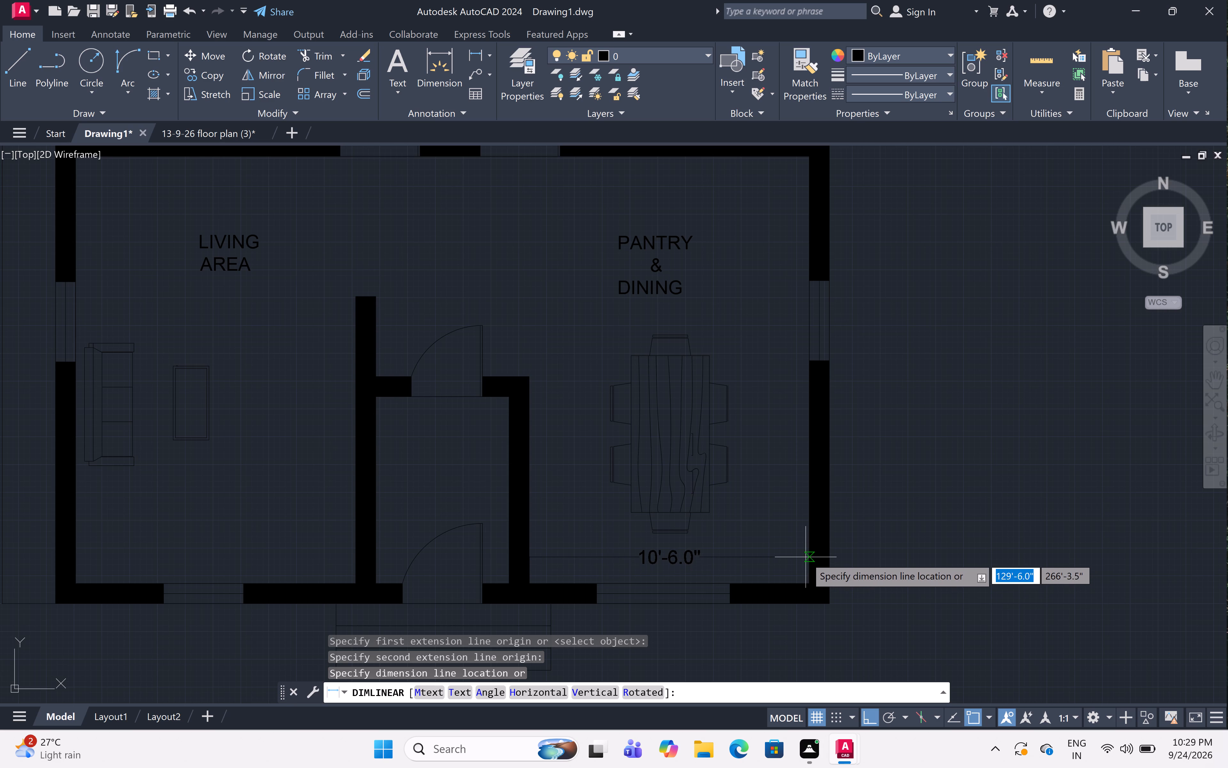
{"action": "double_click", "coordinate": [804, 554]}
Add a vertical linear dimension for the pantry and dining area's full inner depth, placed just inside its outer window wall.
{"action": "key", "text": "space"}
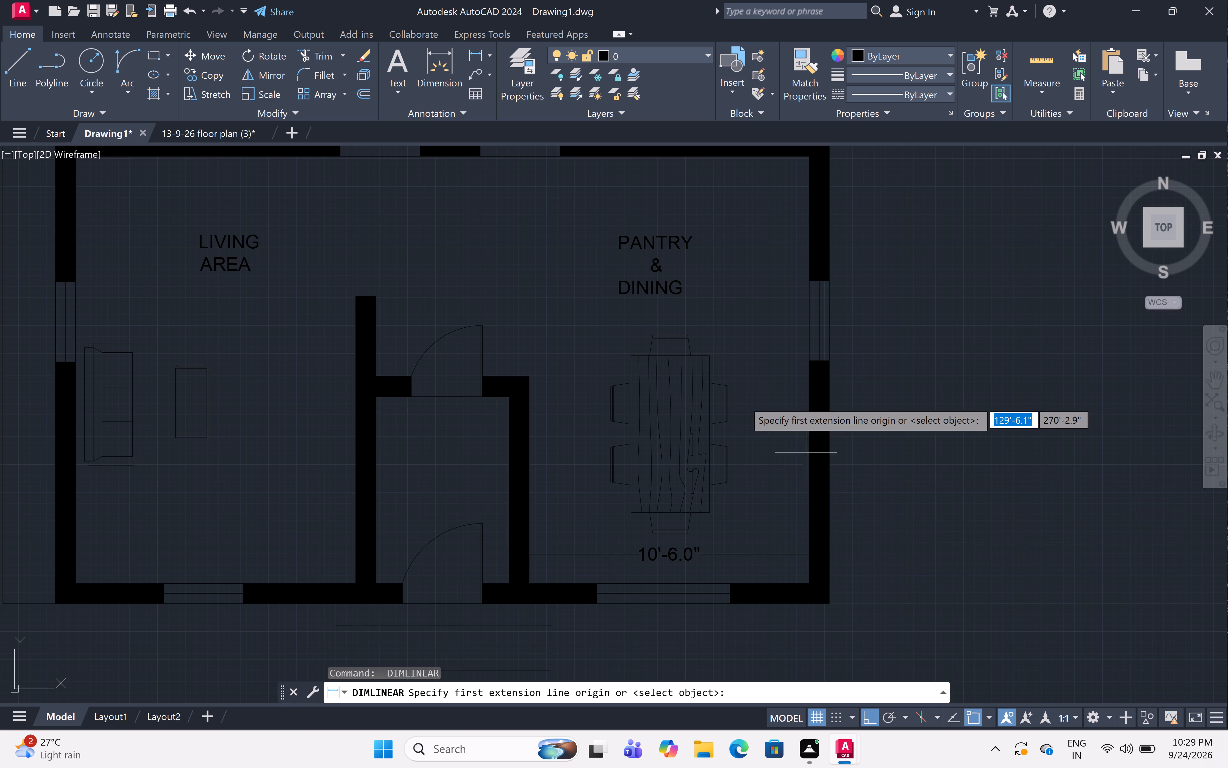
{"action": "middle_click_drag", "start_coordinate": [762, 229], "coordinate": [767, 268]}
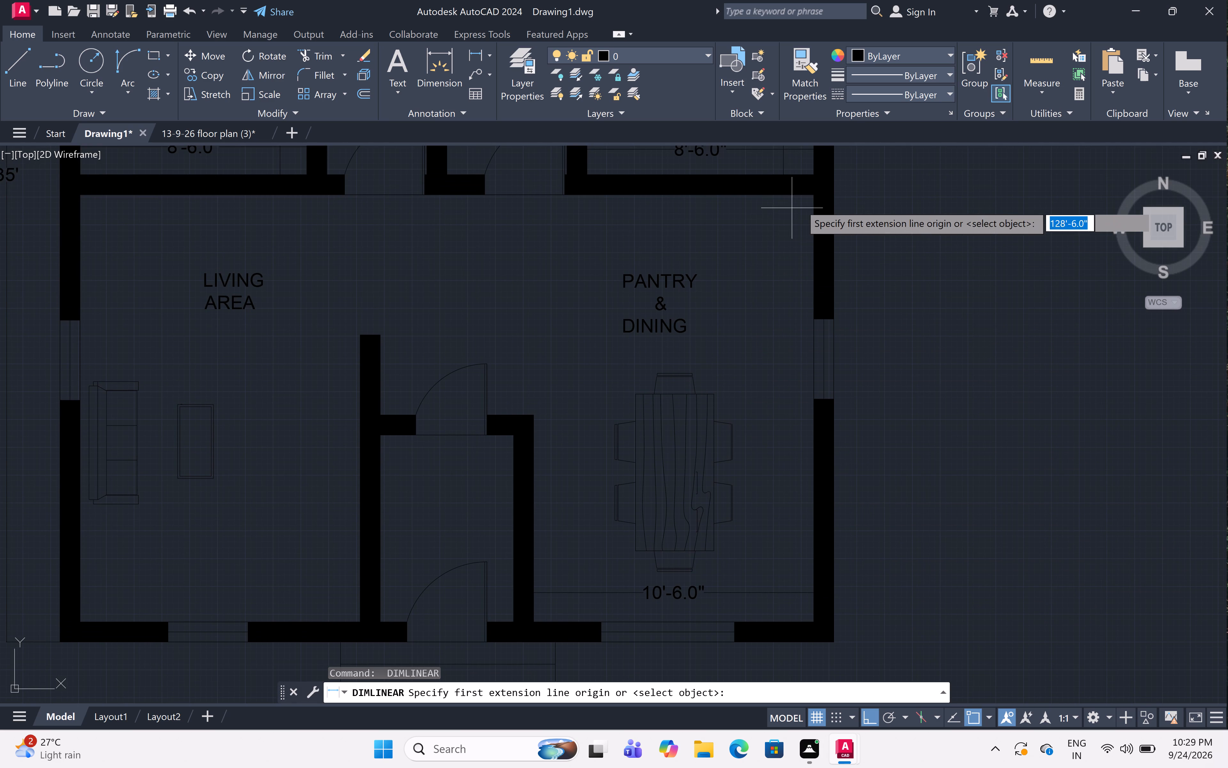
{"action": "left_click", "coordinate": [809, 196]}
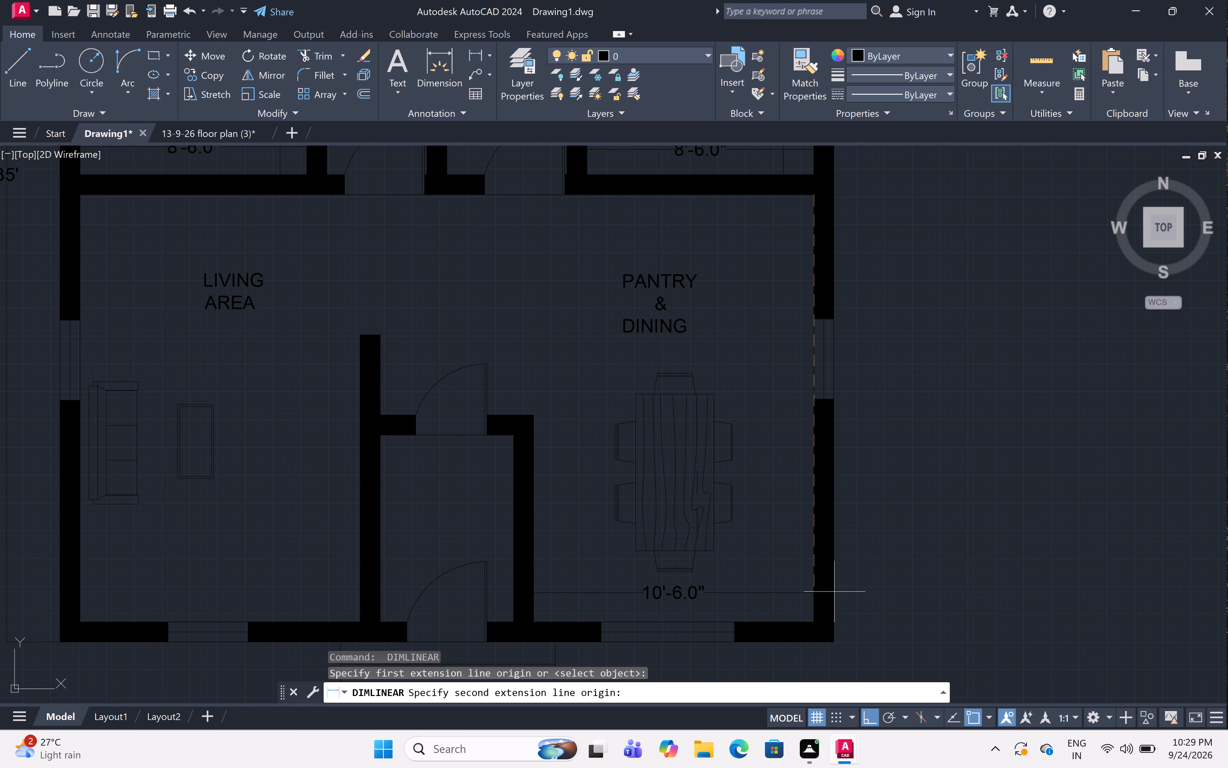
{"action": "double_click", "coordinate": [816, 618]}
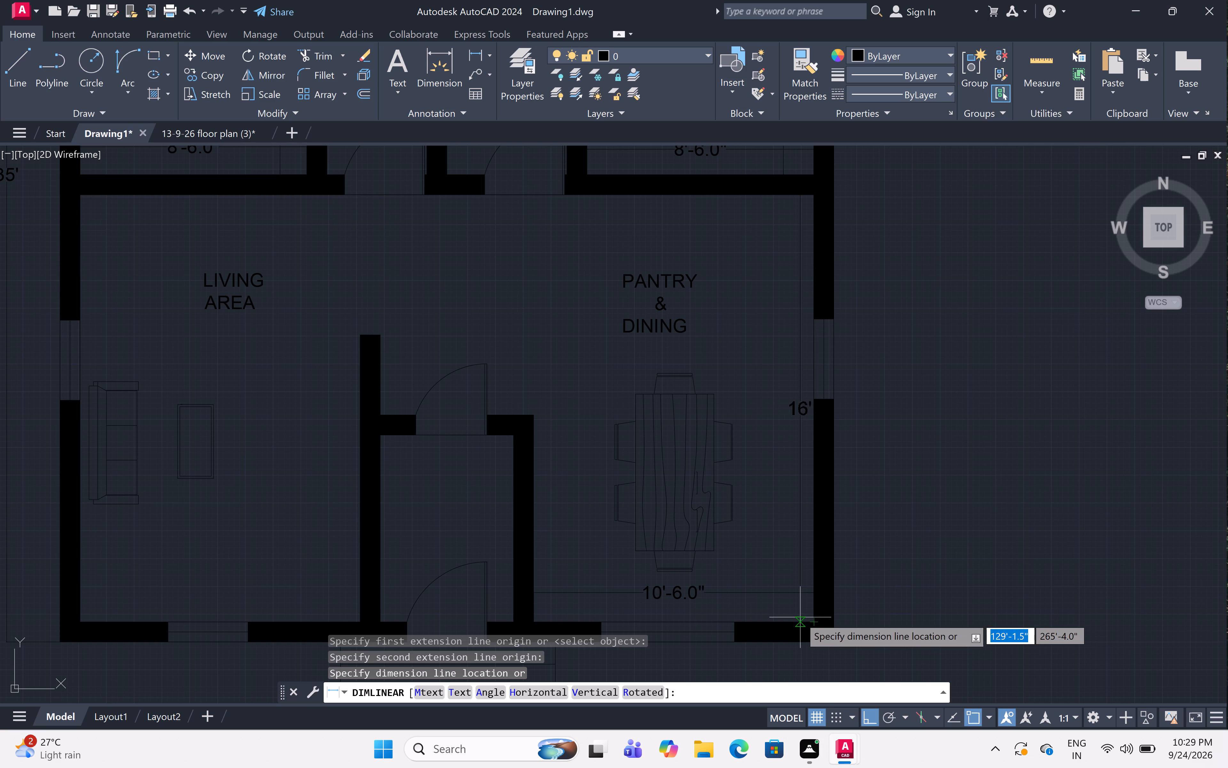
{"action": "left_click", "coordinate": [788, 614]}
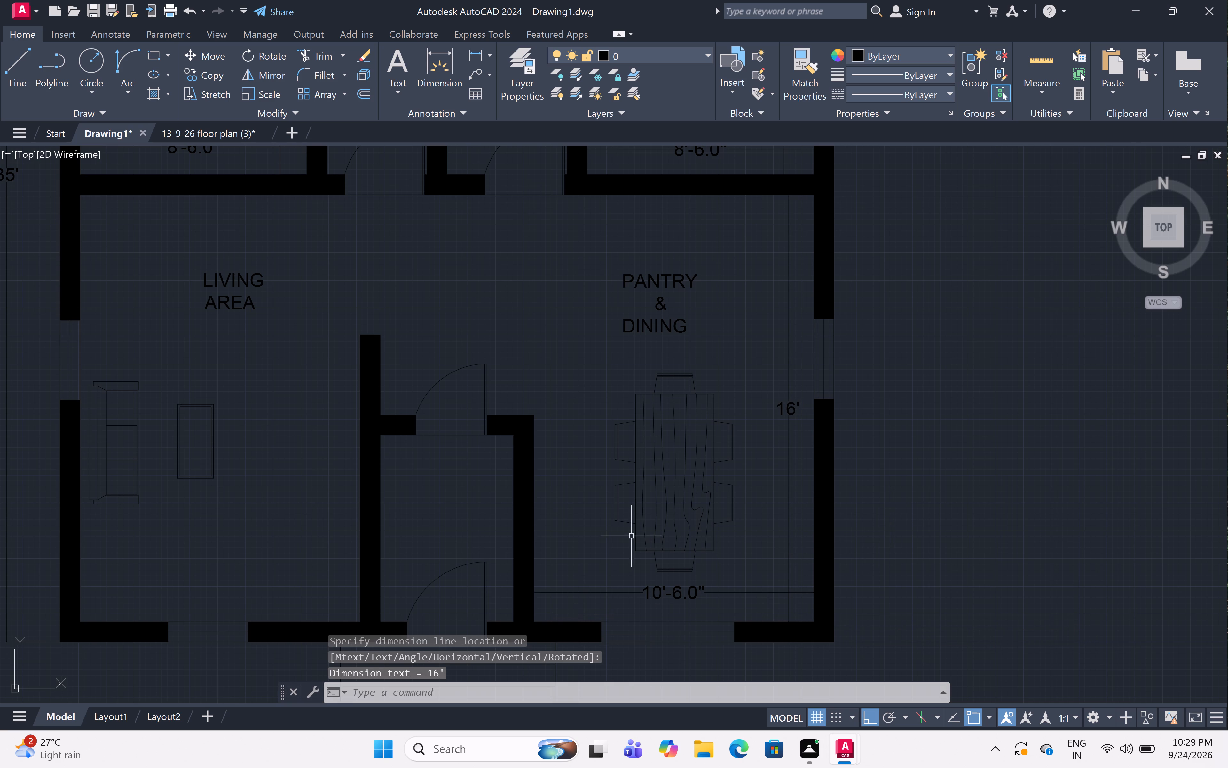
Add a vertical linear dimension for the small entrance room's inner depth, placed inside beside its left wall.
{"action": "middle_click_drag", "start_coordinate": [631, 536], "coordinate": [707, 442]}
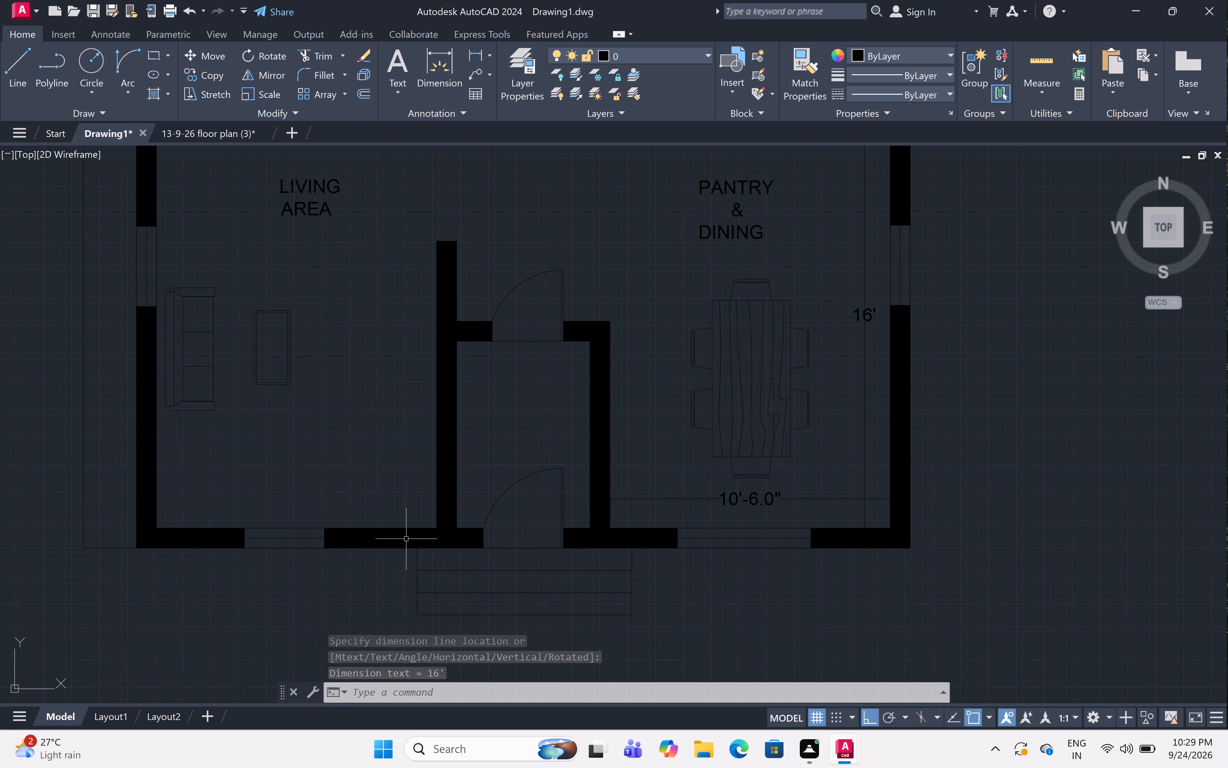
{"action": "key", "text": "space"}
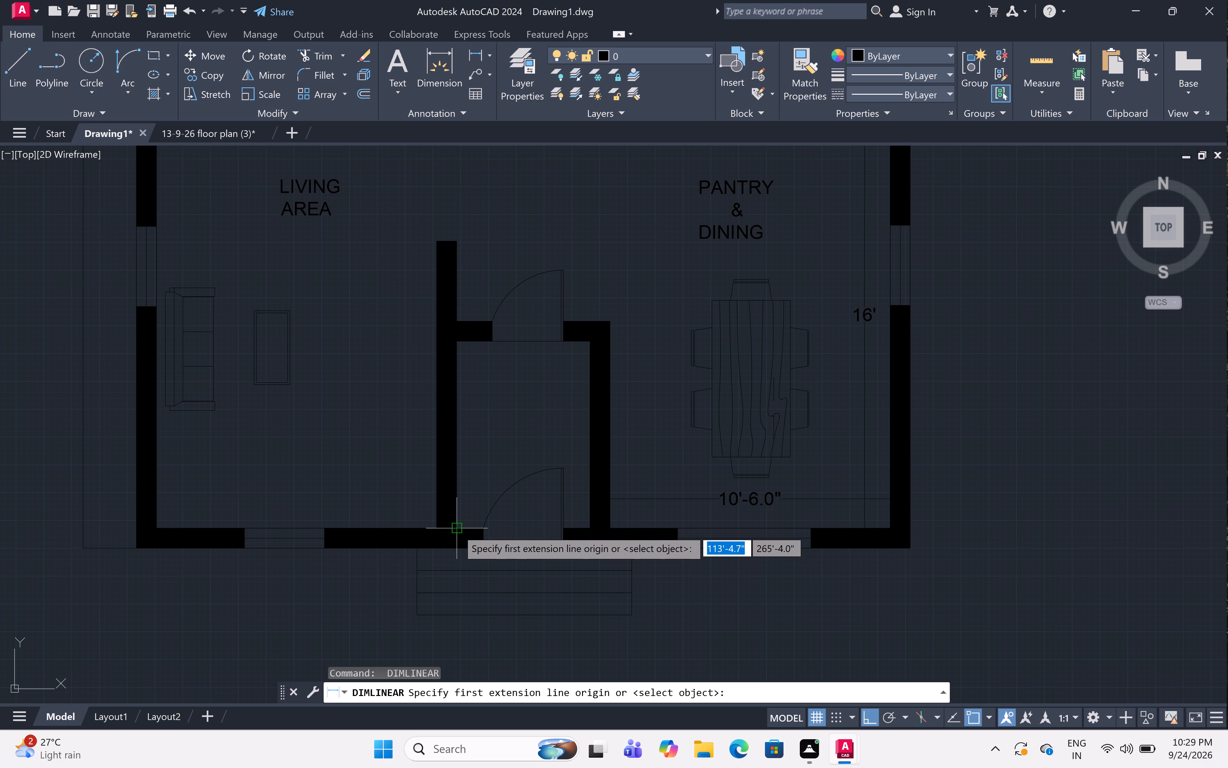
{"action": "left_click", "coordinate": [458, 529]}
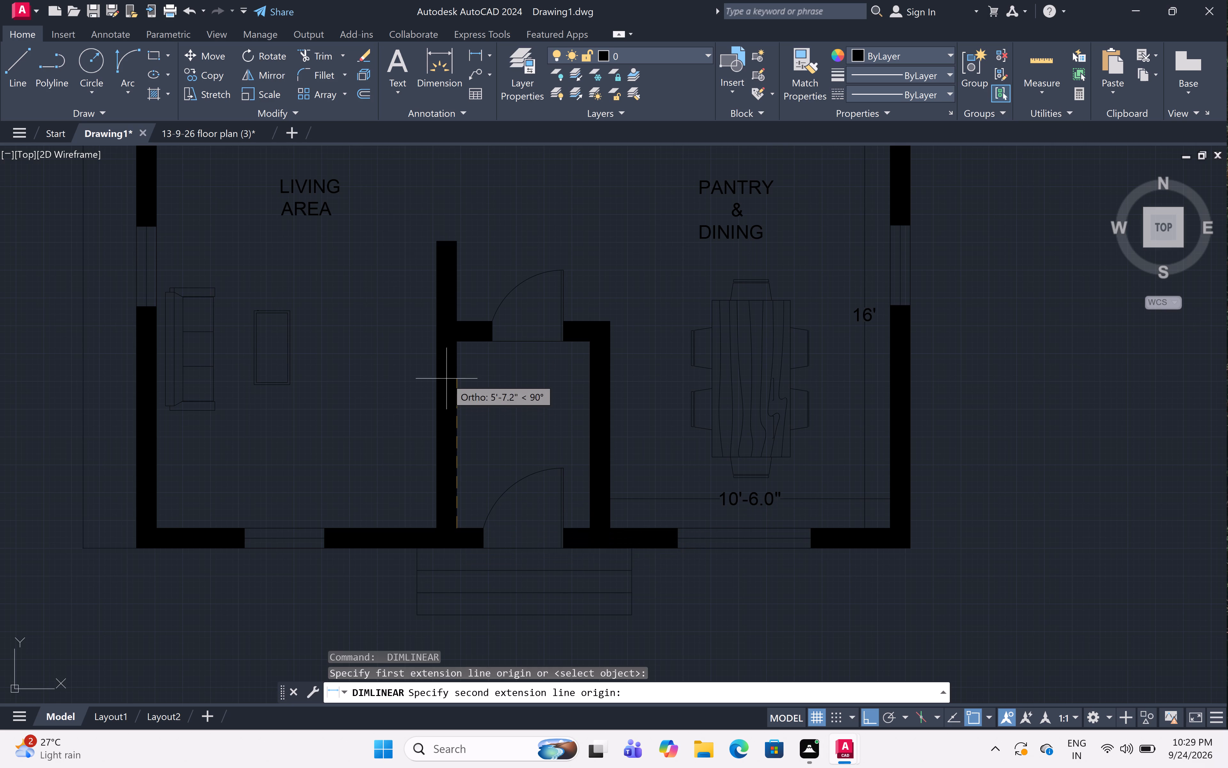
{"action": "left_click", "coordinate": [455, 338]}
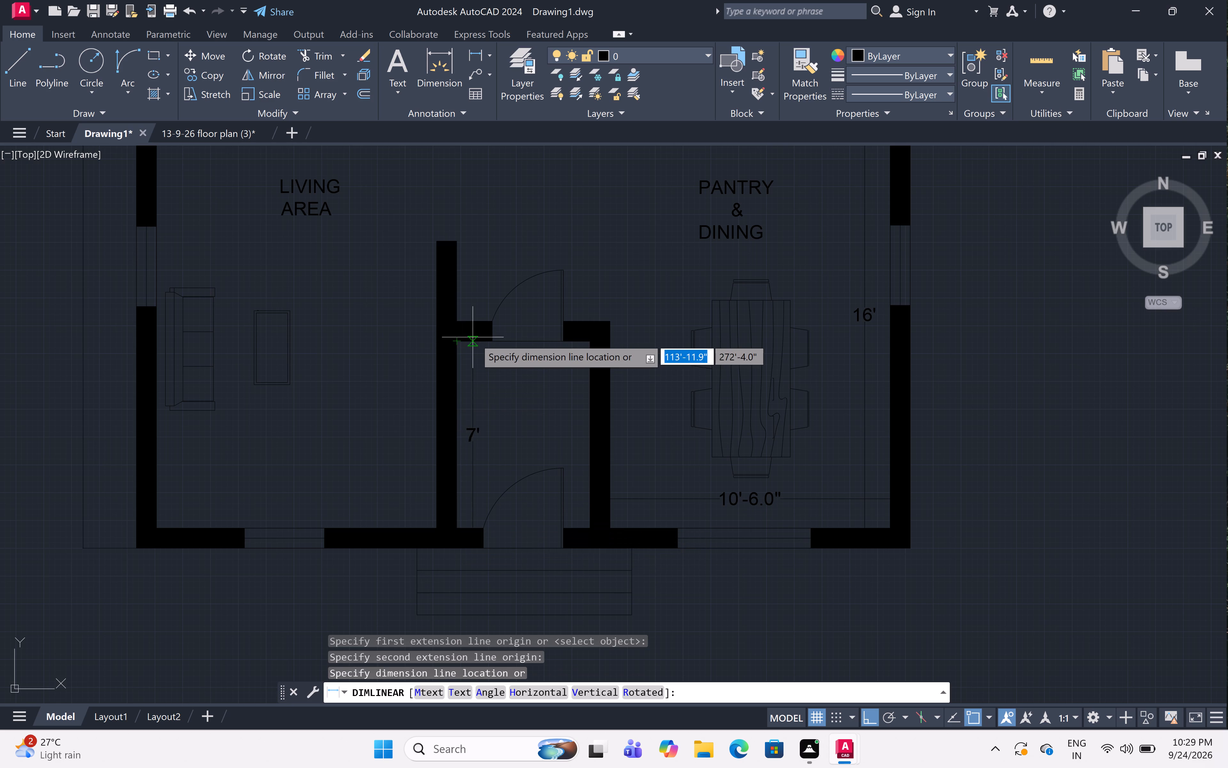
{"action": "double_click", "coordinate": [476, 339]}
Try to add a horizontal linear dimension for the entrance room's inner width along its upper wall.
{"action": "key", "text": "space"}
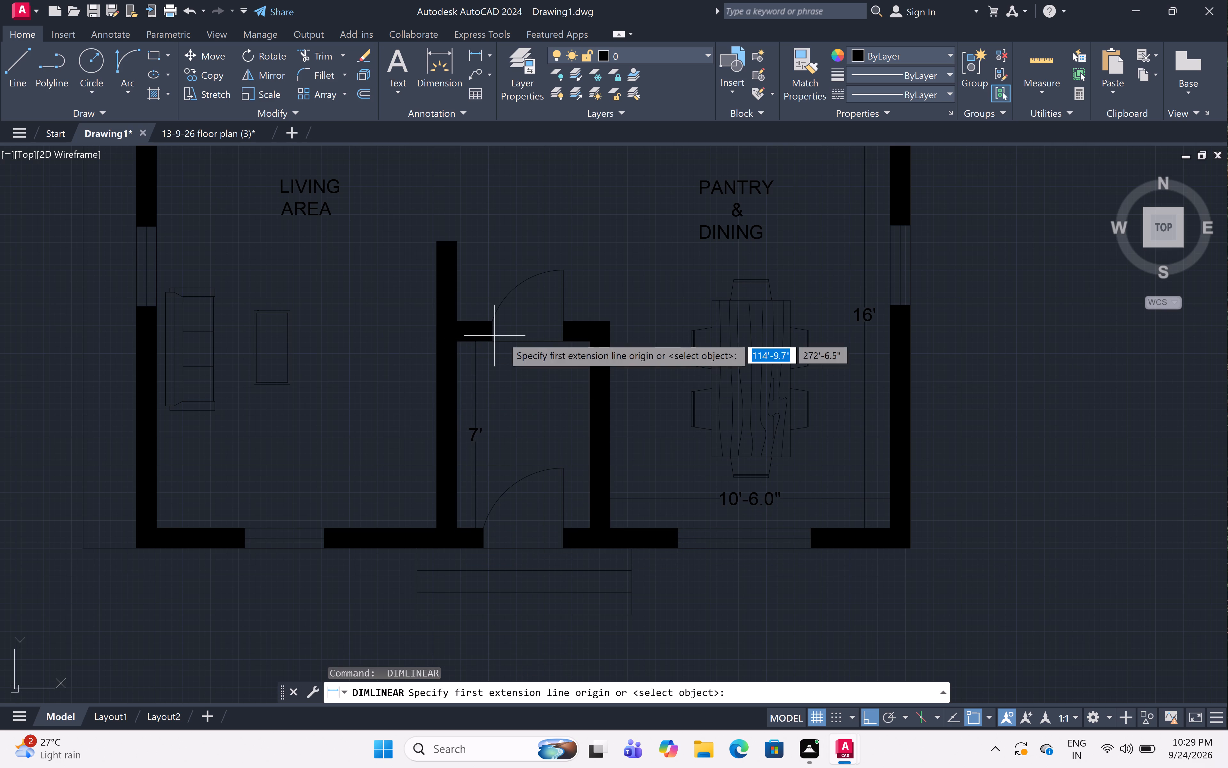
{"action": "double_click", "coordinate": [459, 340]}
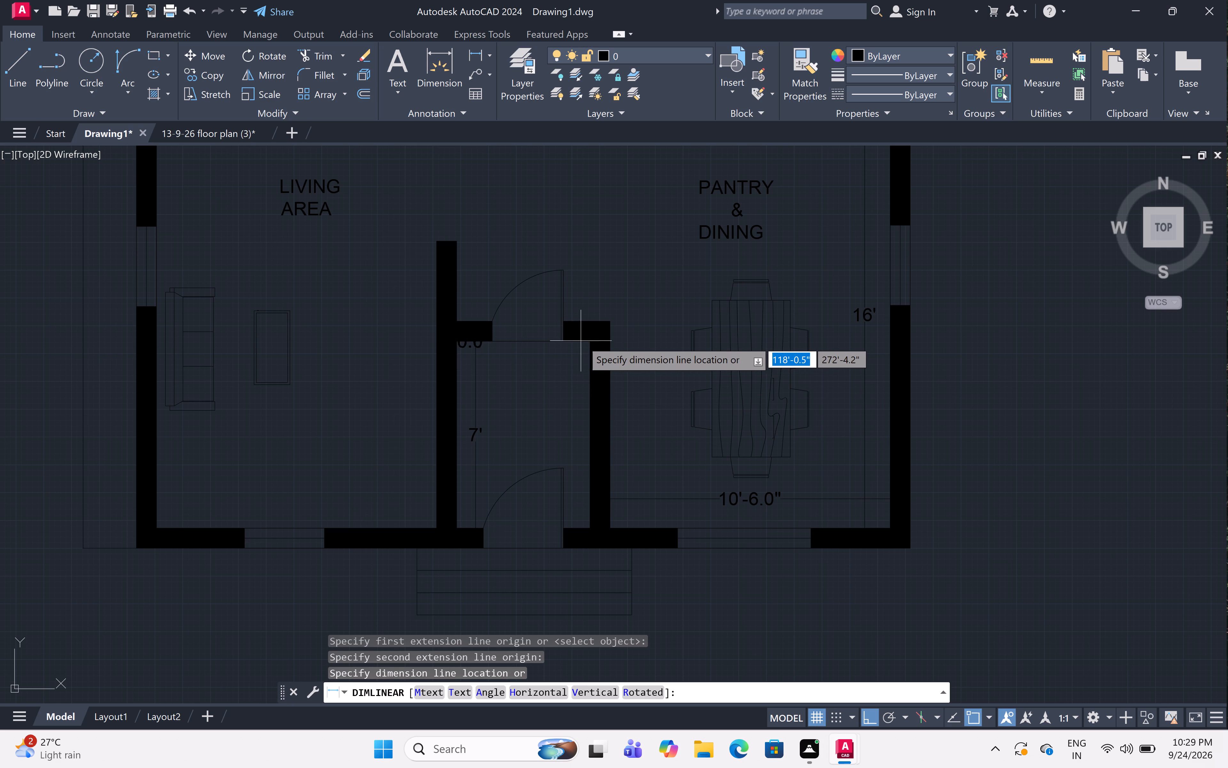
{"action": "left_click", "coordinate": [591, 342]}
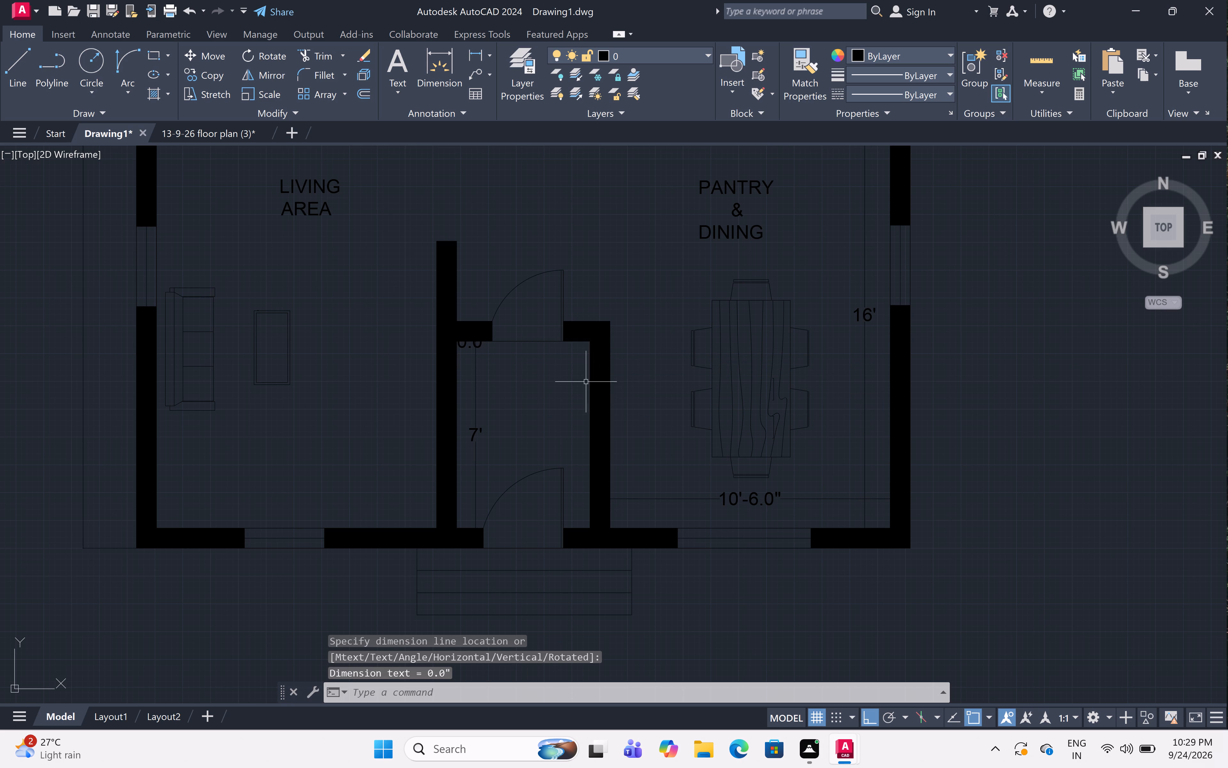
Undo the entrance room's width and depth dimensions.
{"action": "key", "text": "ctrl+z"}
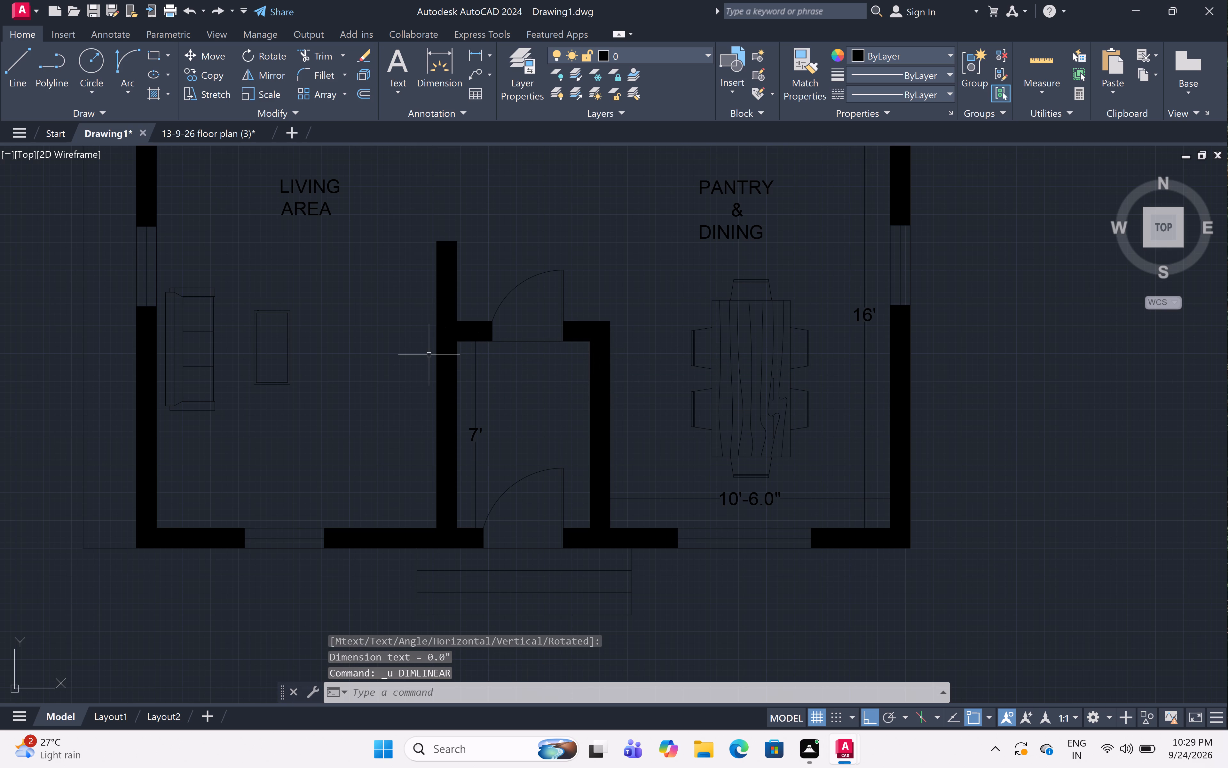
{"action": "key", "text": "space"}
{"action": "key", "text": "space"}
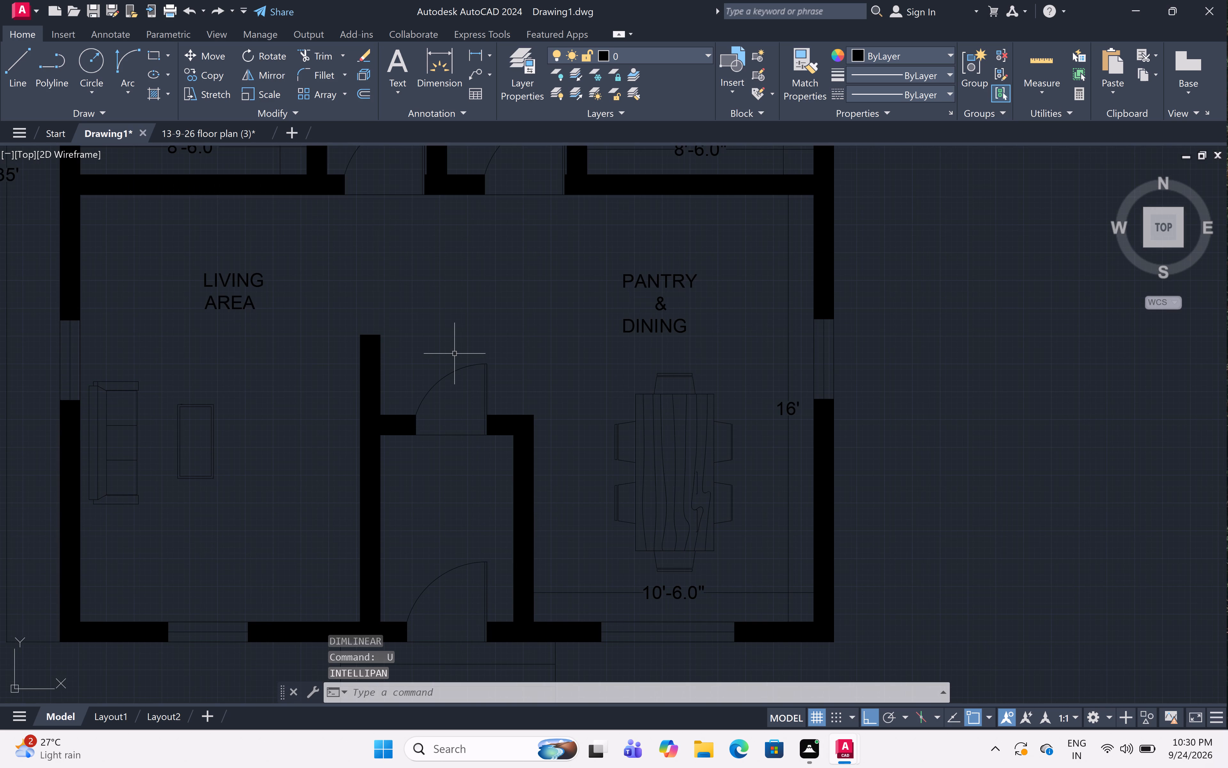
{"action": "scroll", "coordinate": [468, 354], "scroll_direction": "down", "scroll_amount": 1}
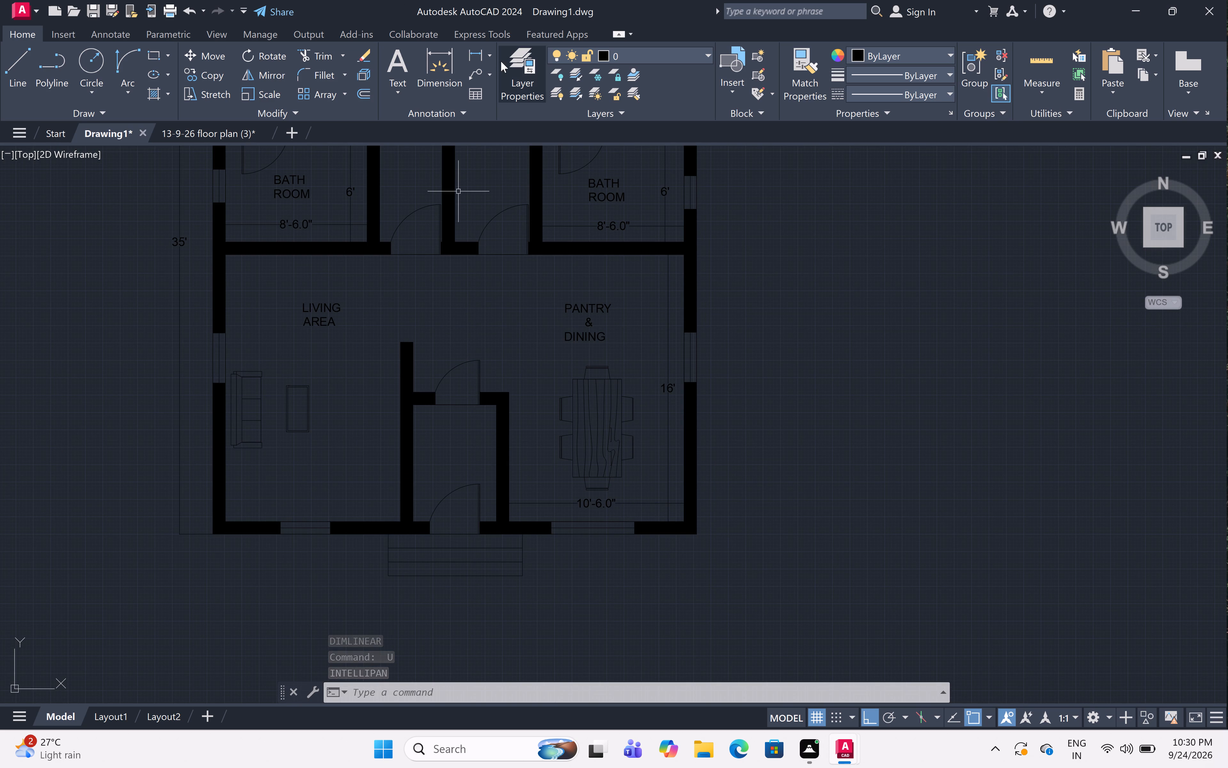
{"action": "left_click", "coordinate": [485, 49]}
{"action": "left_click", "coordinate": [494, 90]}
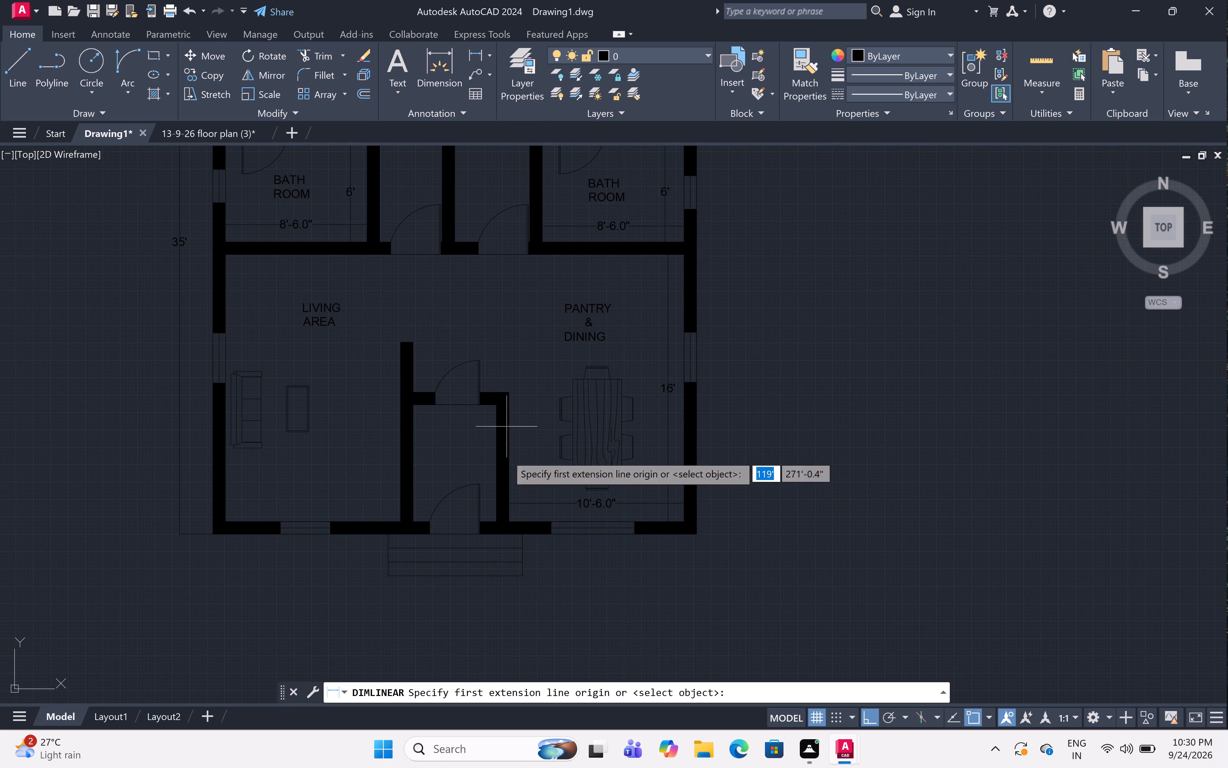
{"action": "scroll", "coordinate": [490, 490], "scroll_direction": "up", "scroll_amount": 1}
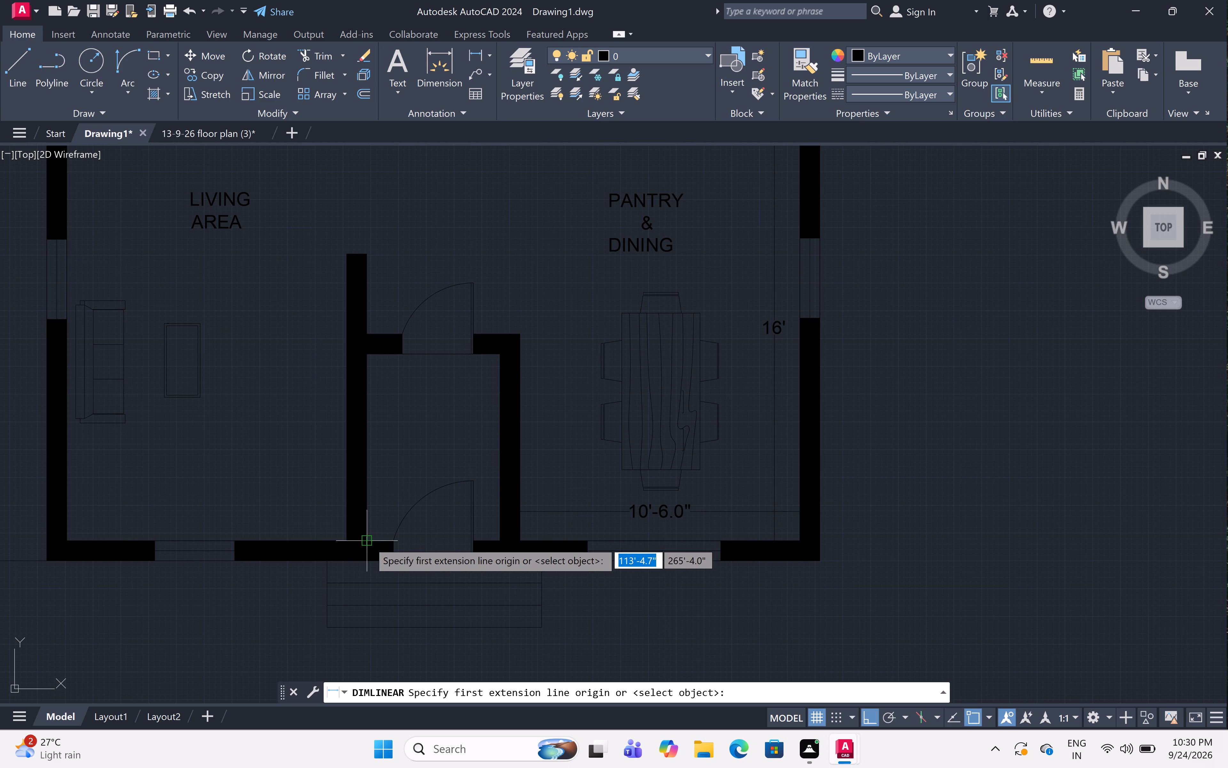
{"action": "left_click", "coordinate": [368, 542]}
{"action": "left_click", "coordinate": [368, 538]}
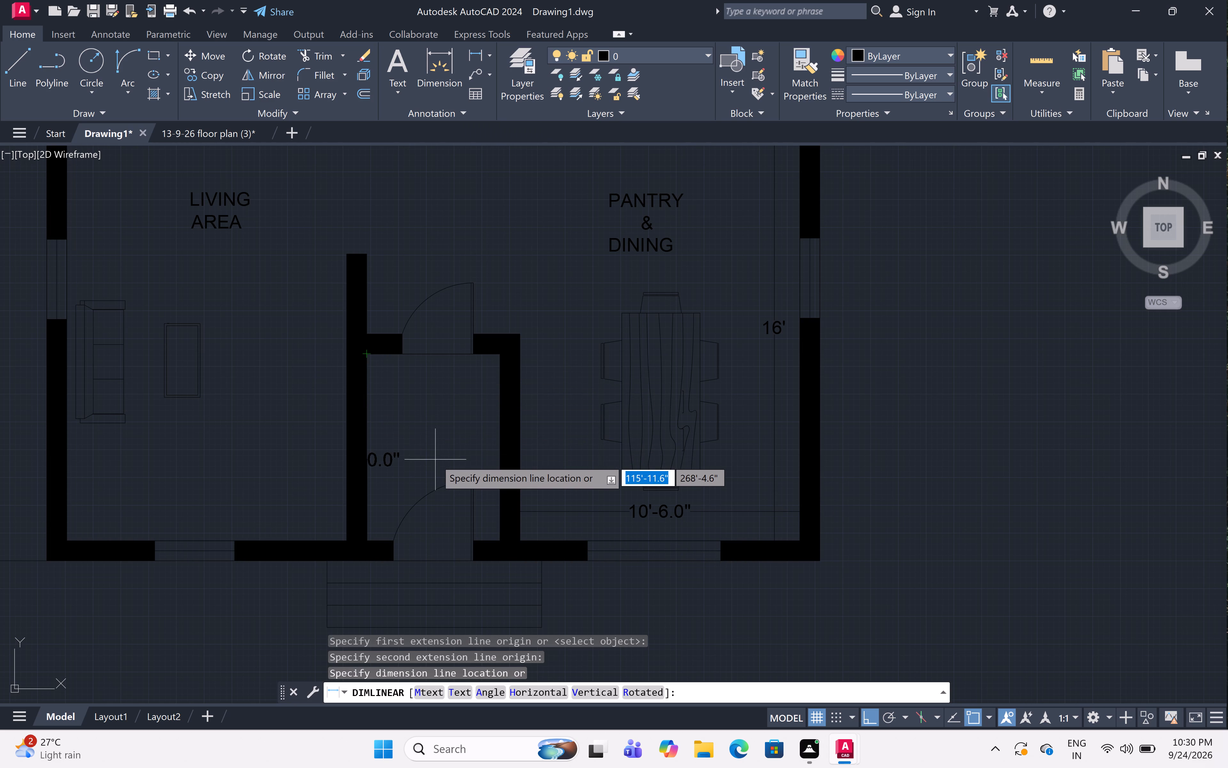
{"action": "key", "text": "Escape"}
Add a vertical linear dimension for the small entrance room's inner depth, placed inside beside its left wall.
{"action": "left_click", "coordinate": [486, 49]}
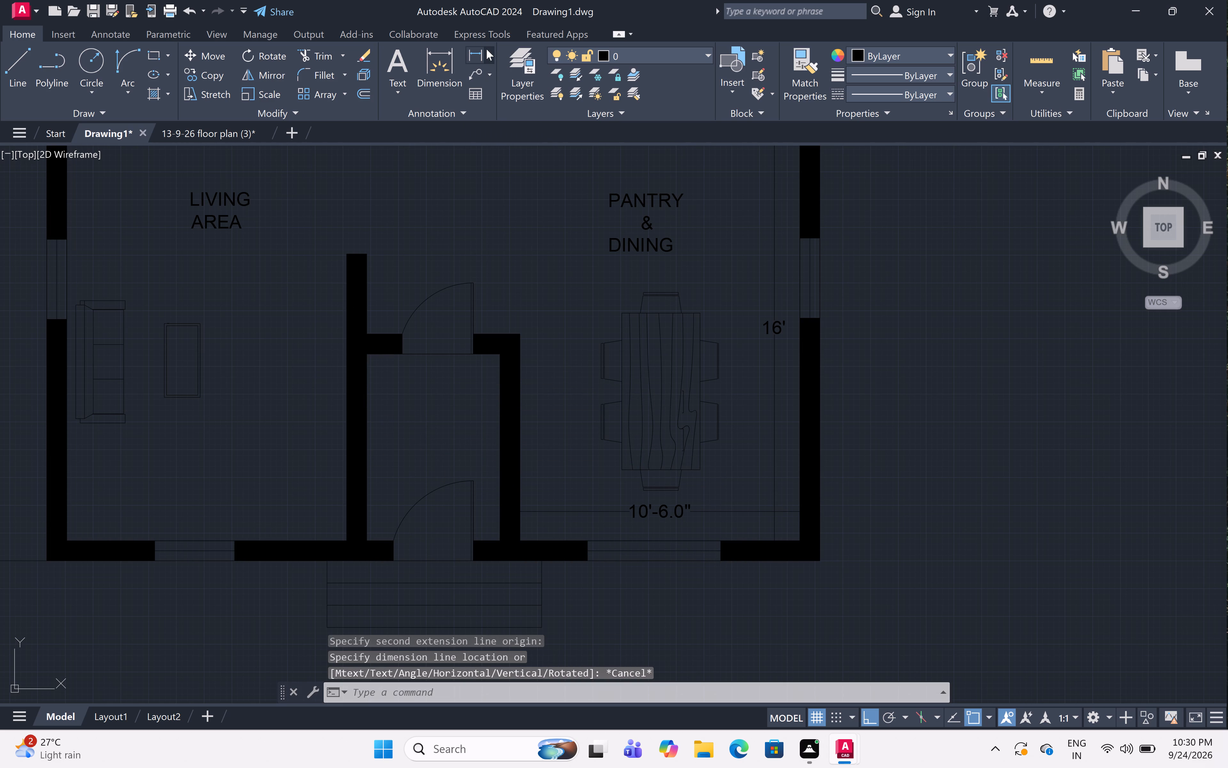
{"action": "left_click", "coordinate": [493, 81]}
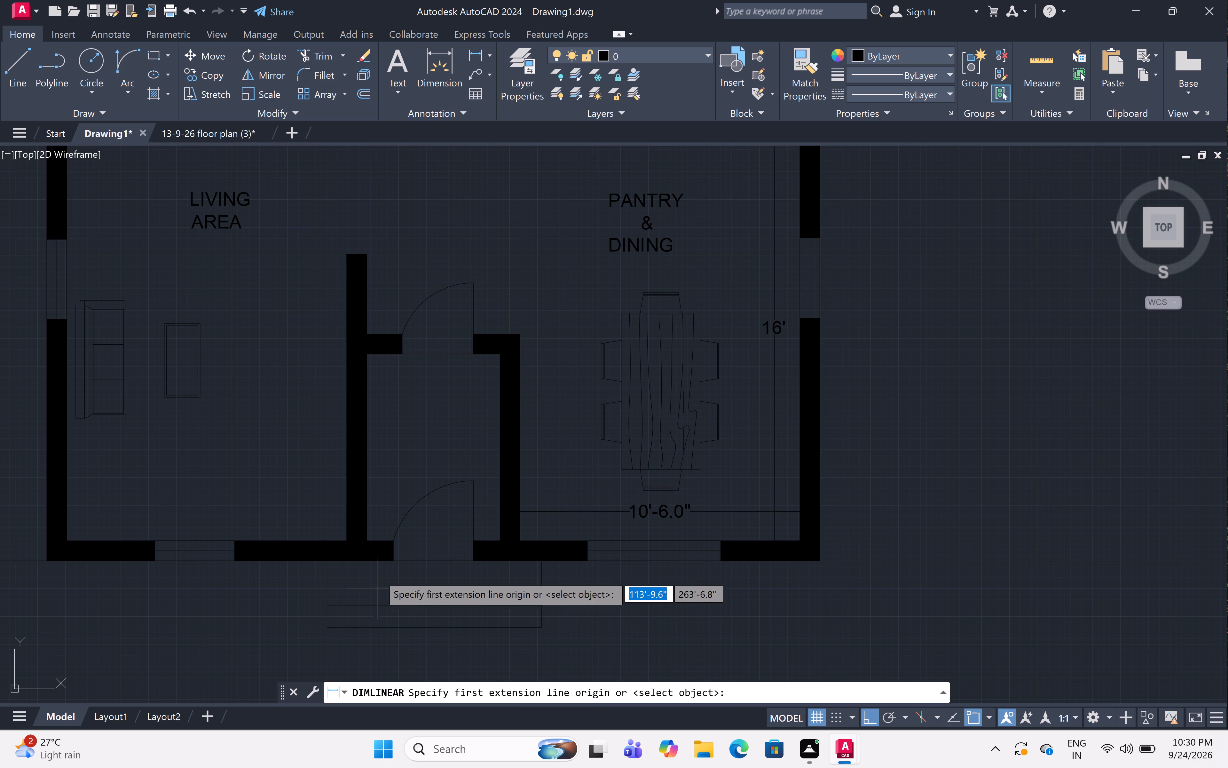
{"action": "left_click", "coordinate": [369, 538]}
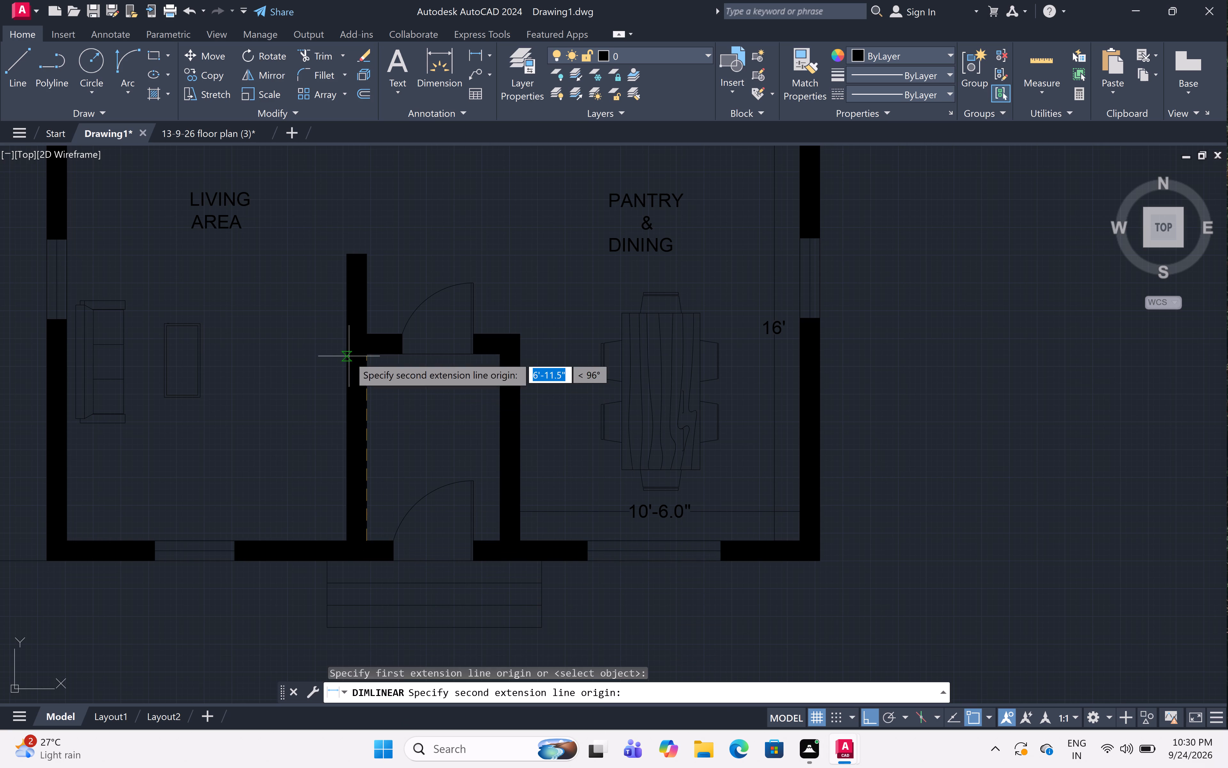
{"action": "left_click", "coordinate": [371, 356]}
{"action": "left_click", "coordinate": [394, 357]}
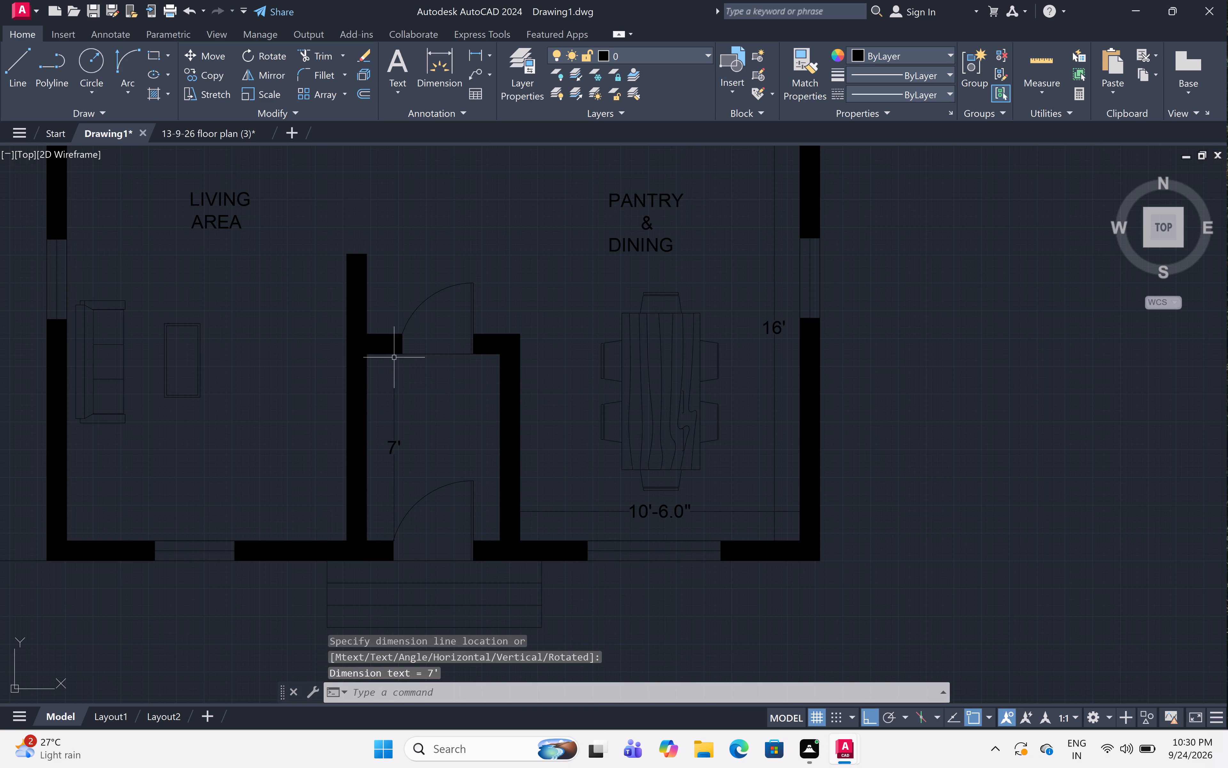
Add a horizontal linear dimension for the entrance room's inner width, placed just below its upper wall.
{"action": "key", "text": "space"}
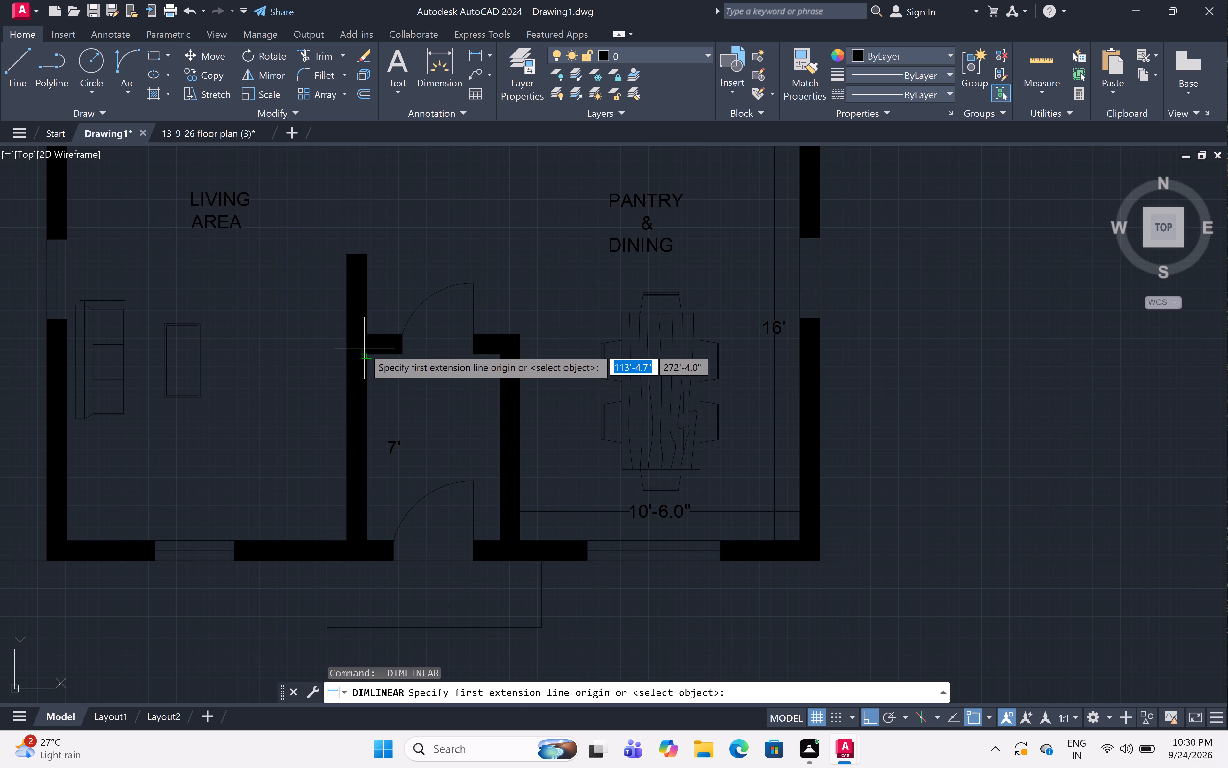
{"action": "left_click", "coordinate": [368, 353]}
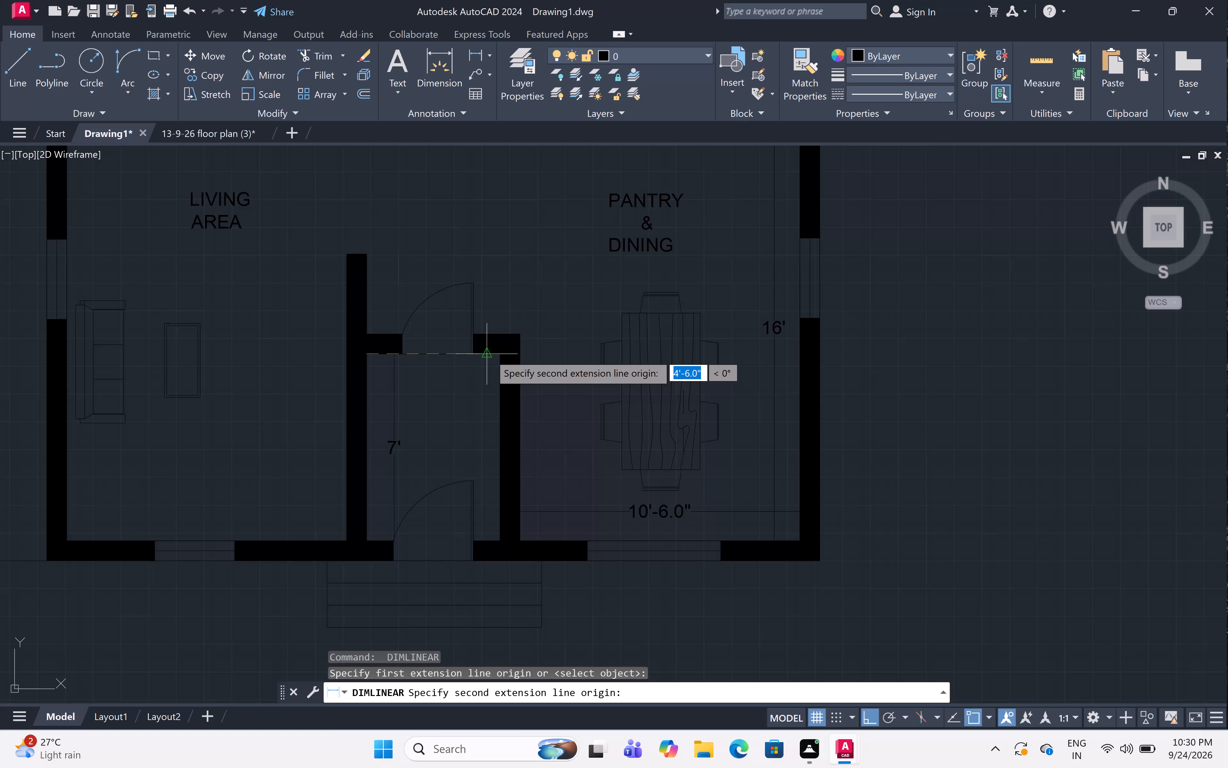
{"action": "left_click", "coordinate": [496, 355]}
{"action": "left_click", "coordinate": [500, 382]}
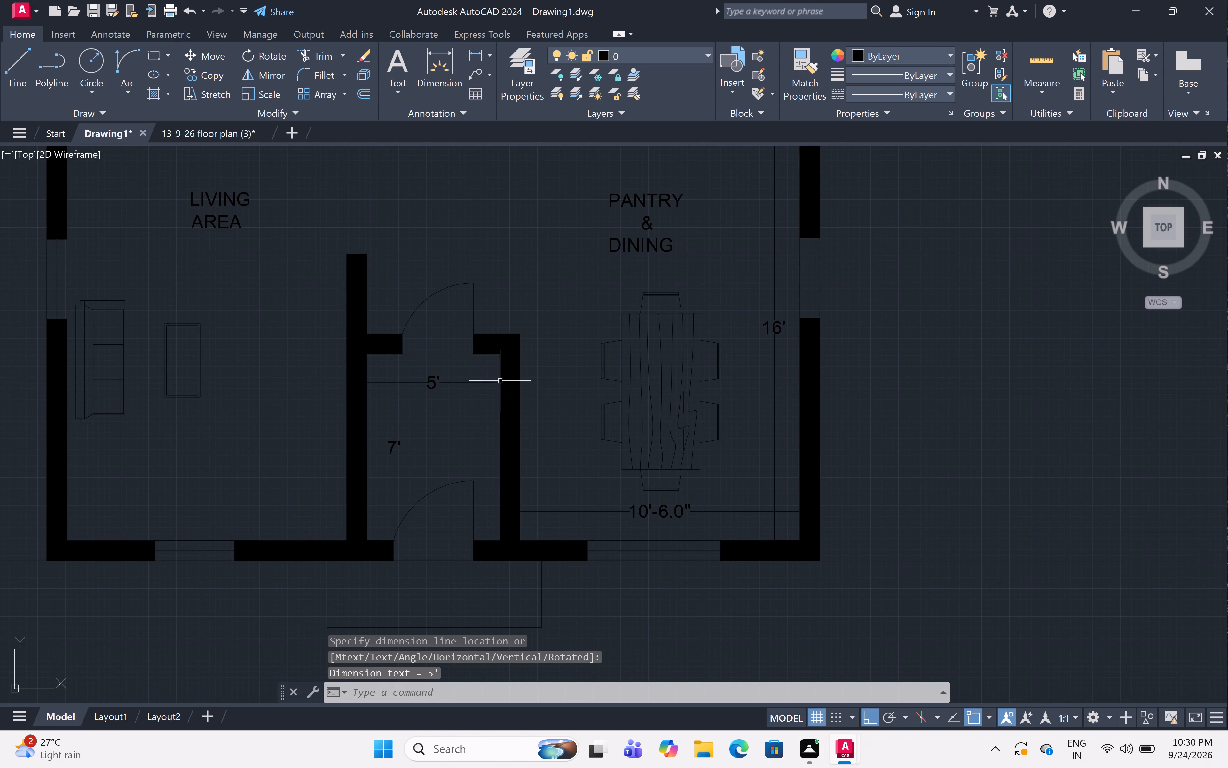
Add a vertical linear dimension for the right bedroom's inner depth from top wall to bathroom wall, placed inside near the window wall.
{"action": "scroll", "coordinate": [547, 316], "scroll_direction": "down", "scroll_amount": 2}
{"action": "middle_click_drag", "start_coordinate": [547, 319], "coordinate": [610, 395]}
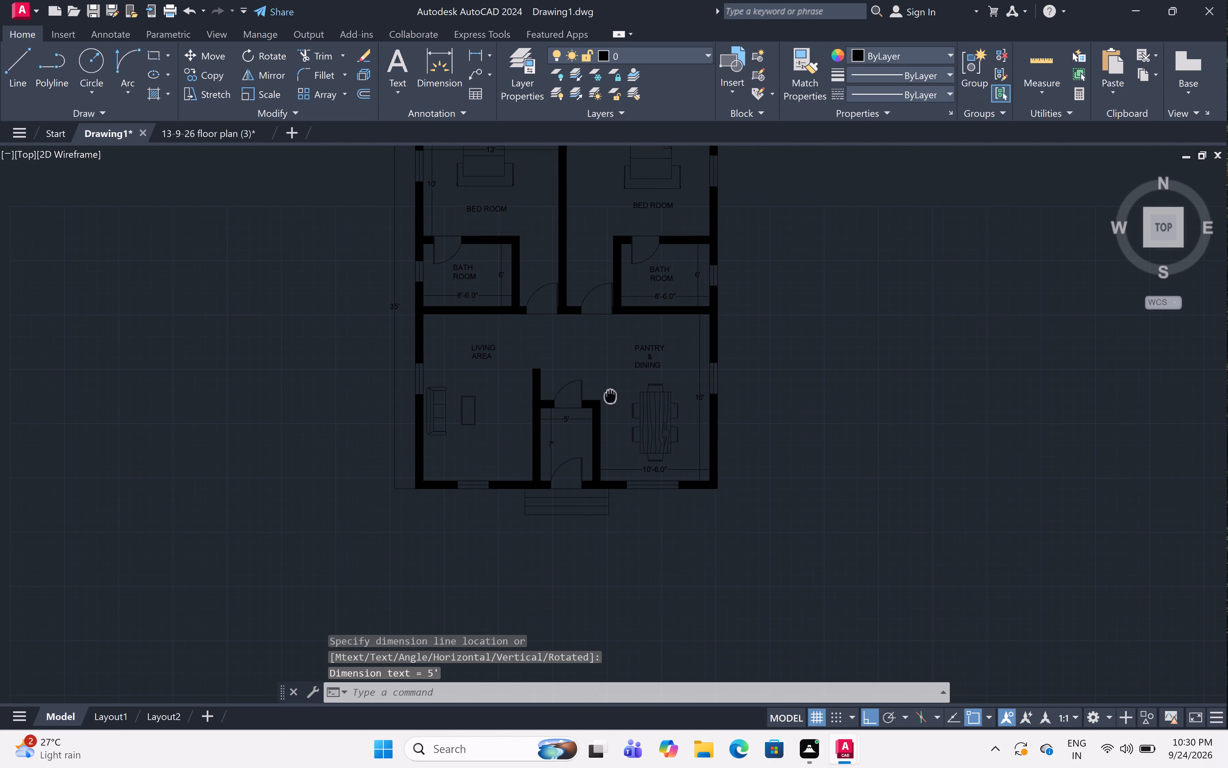
{"action": "middle_click_drag", "start_coordinate": [613, 400], "coordinate": [626, 515]}
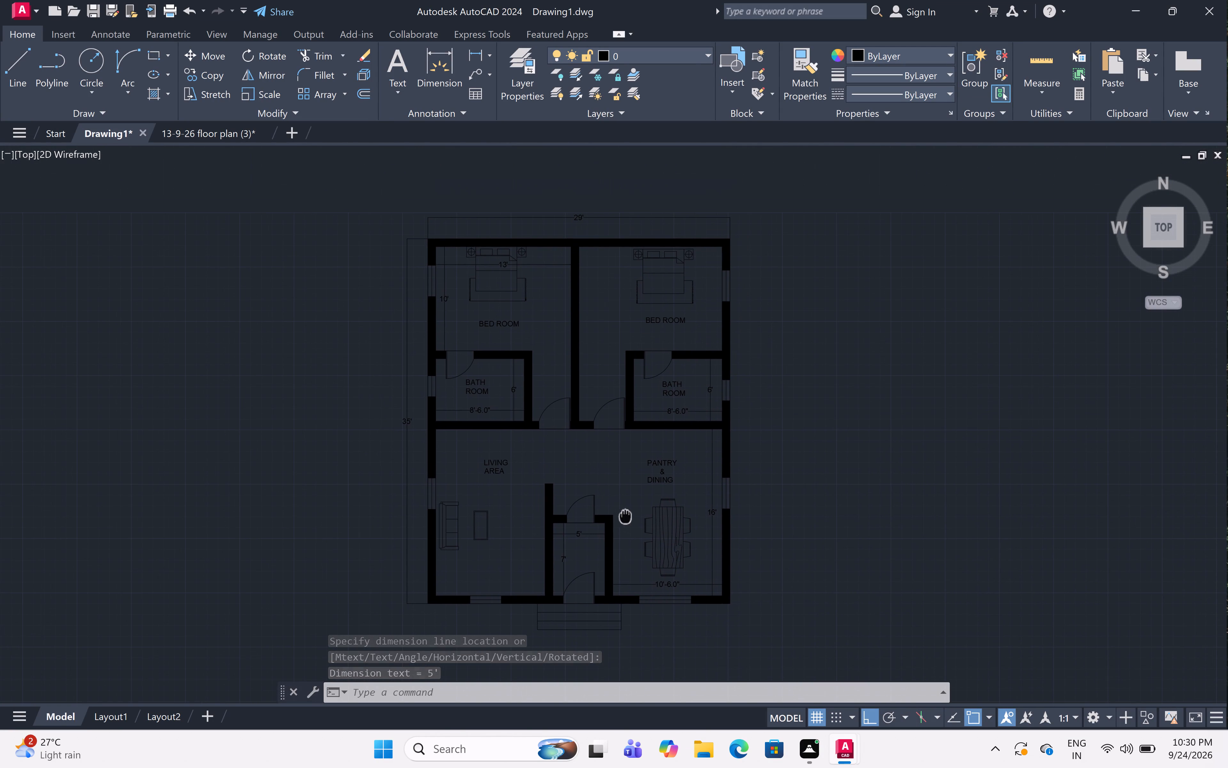
{"action": "scroll", "coordinate": [737, 238], "scroll_direction": "up", "scroll_amount": 2}
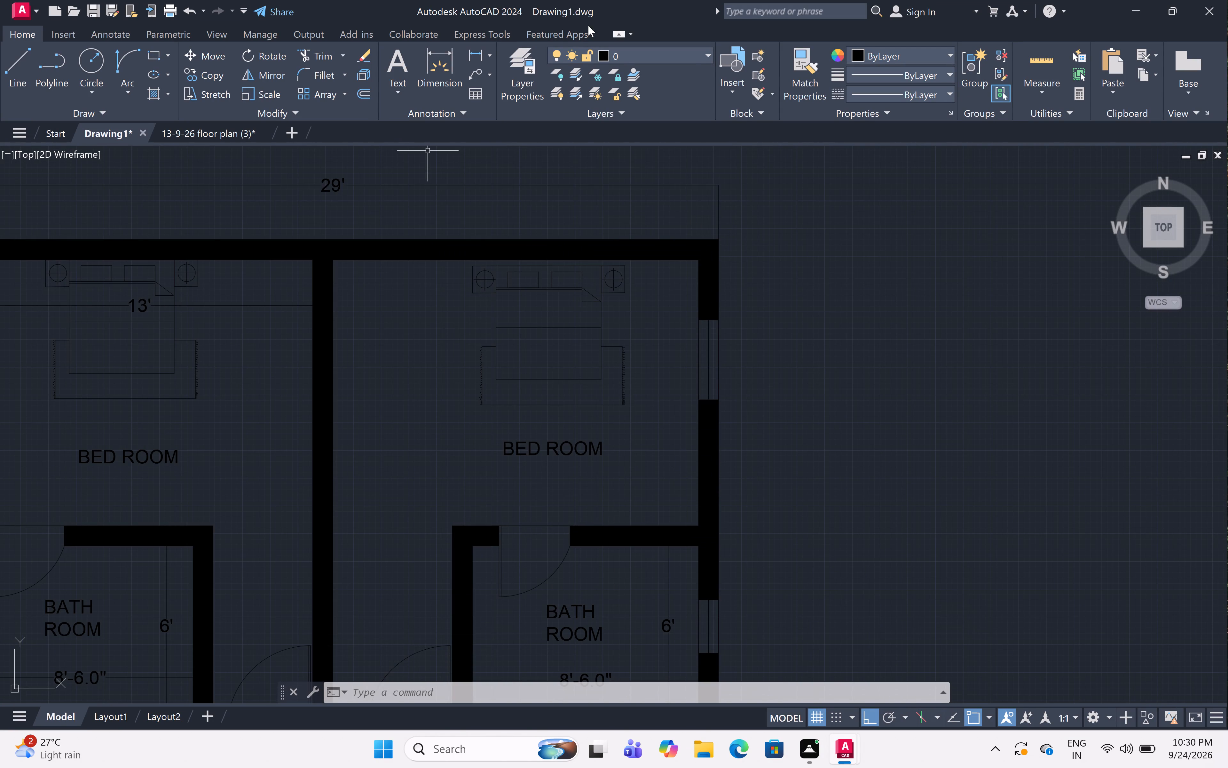
{"action": "key", "text": "space"}
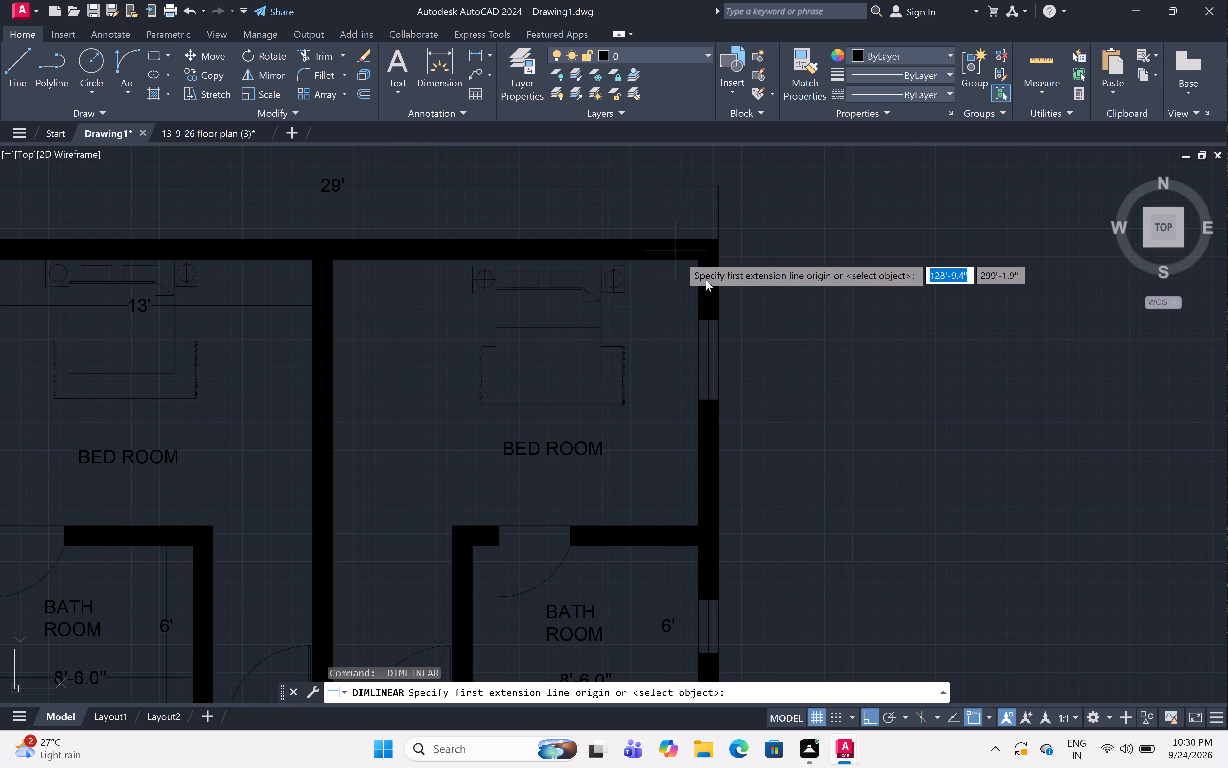
{"action": "left_click", "coordinate": [697, 260]}
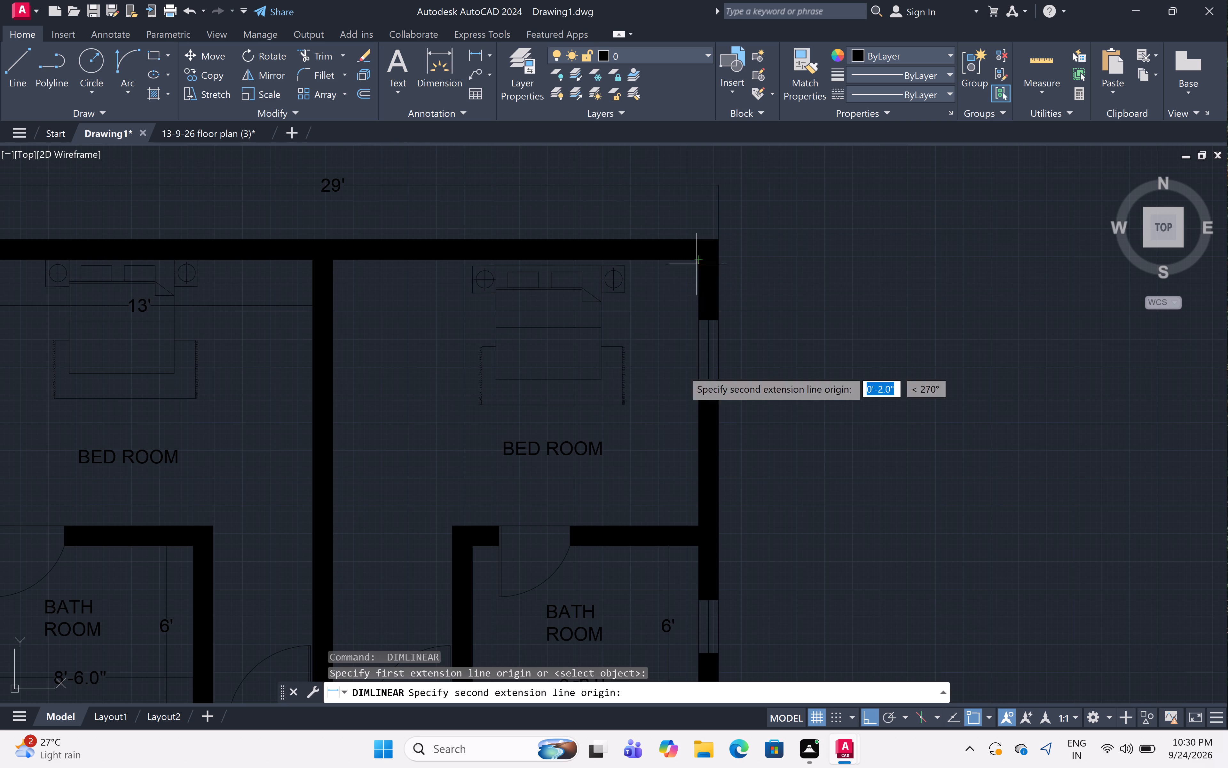
{"action": "double_click", "coordinate": [697, 524]}
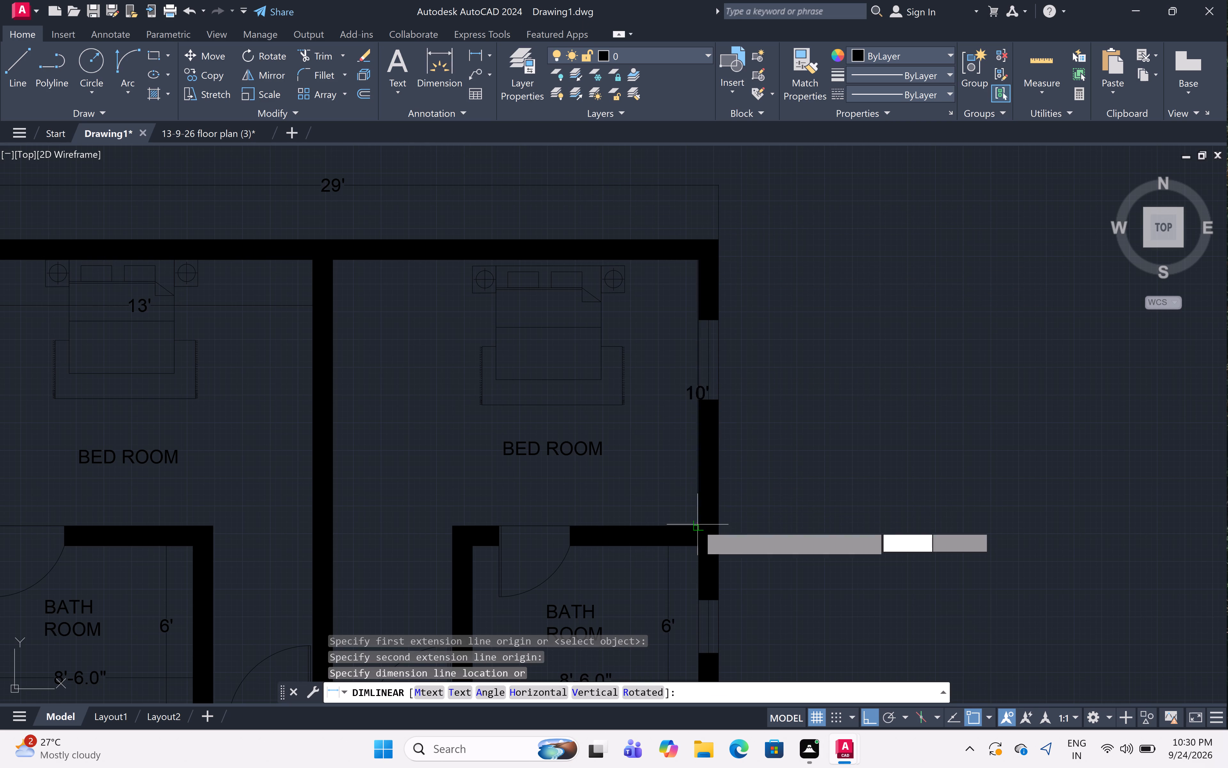
{"action": "double_click", "coordinate": [656, 514]}
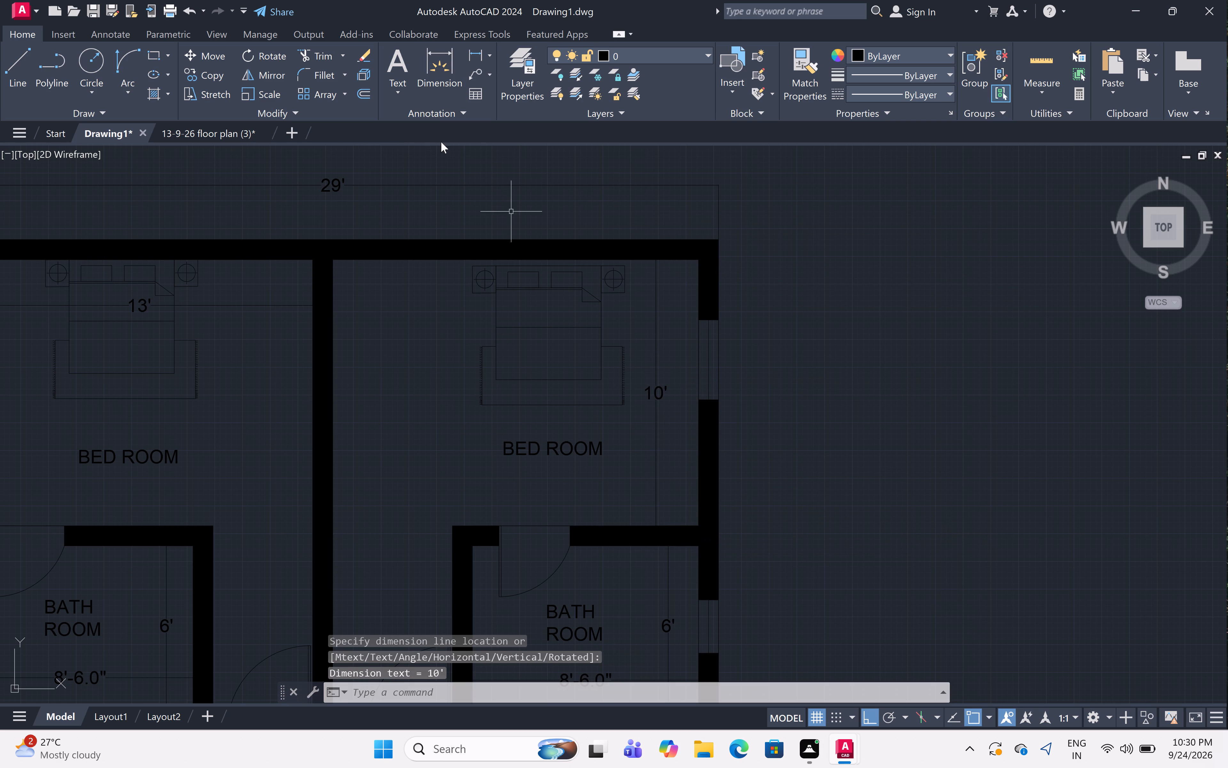
Add a horizontal linear dimension for the right bedroom's full inner width, placed below the top wall across the bed.
{"action": "left_click", "coordinate": [490, 56]}
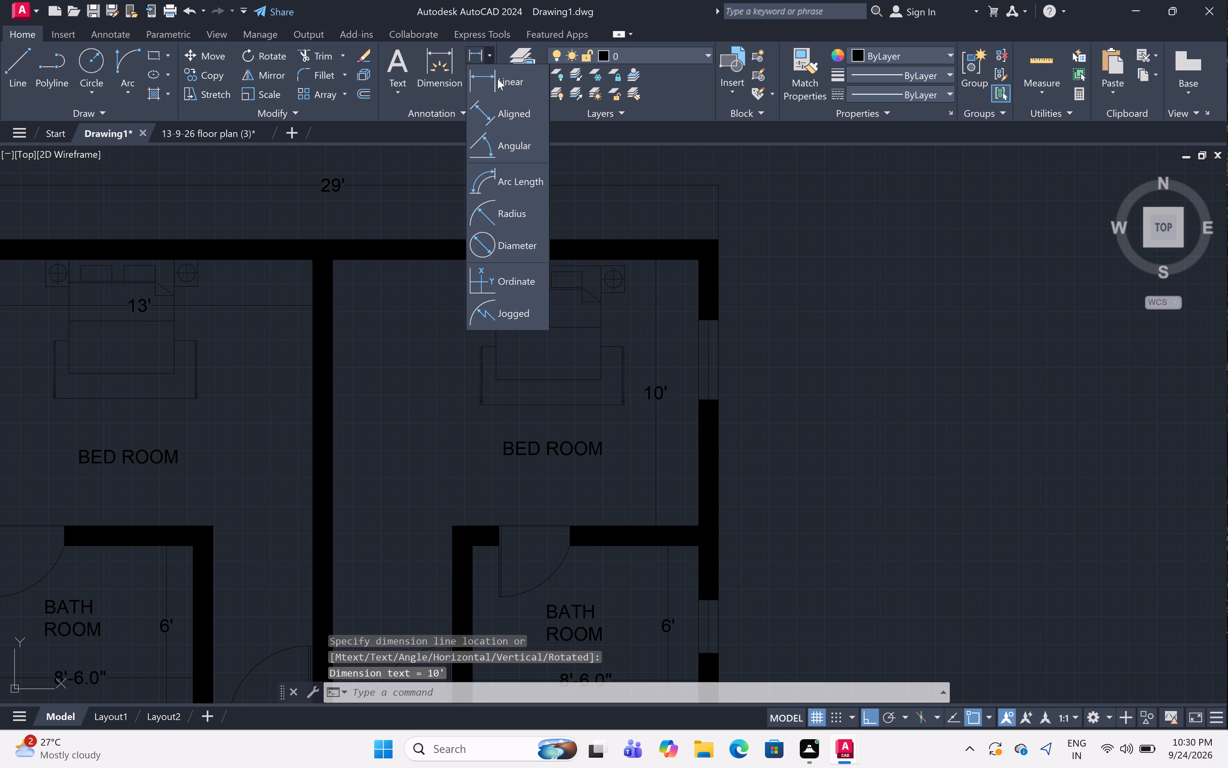
{"action": "left_click", "coordinate": [498, 79]}
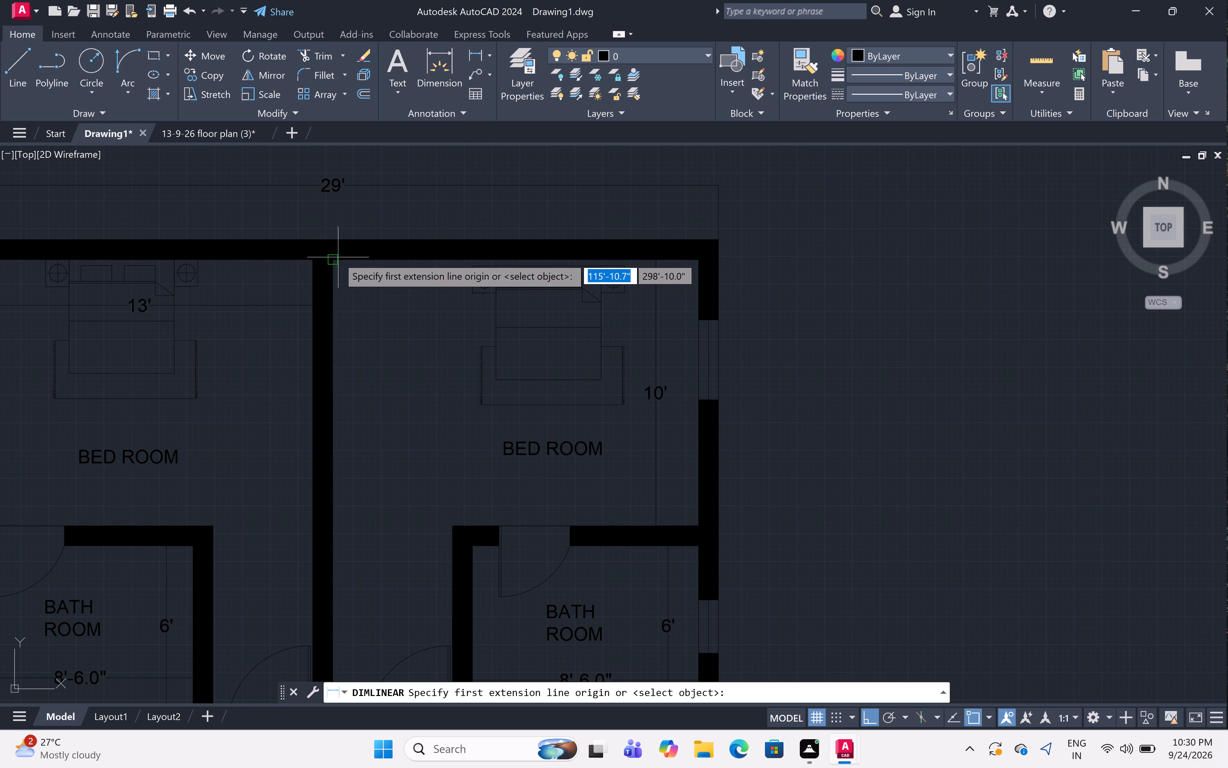
{"action": "left_click", "coordinate": [338, 257]}
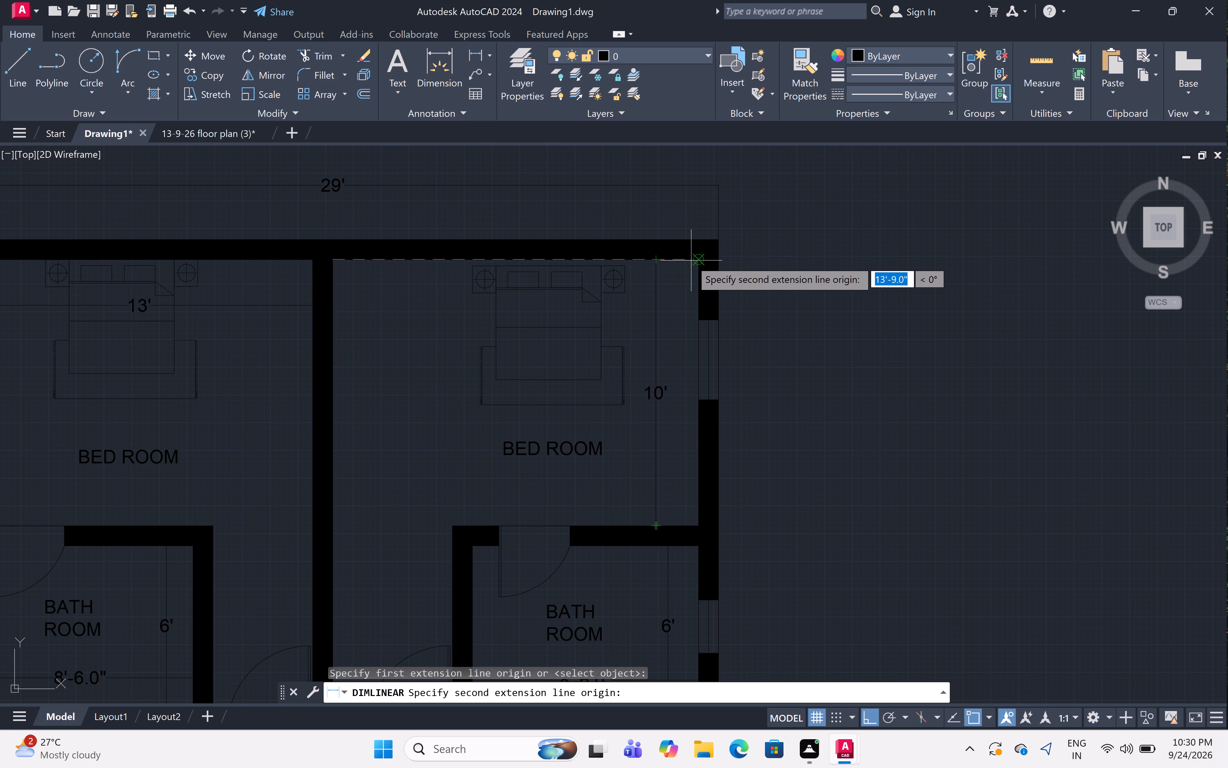
{"action": "left_click", "coordinate": [693, 260]}
{"action": "left_click_drag", "start_coordinate": [693, 260], "coordinate": [693, 265]}
{"action": "left_click", "coordinate": [696, 305]}
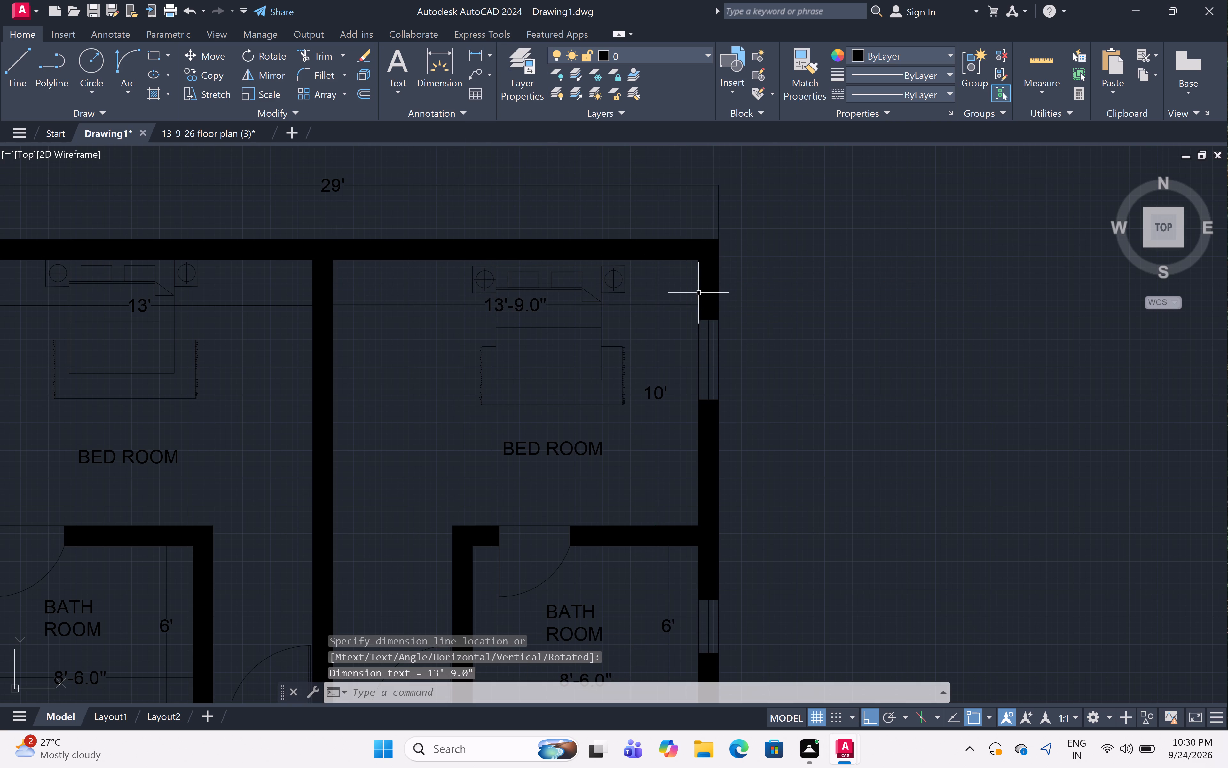
Examine the whole floor plan and the dimensions placed in its rooms.
{"action": "scroll", "coordinate": [770, 175], "scroll_direction": "down", "scroll_amount": 2}
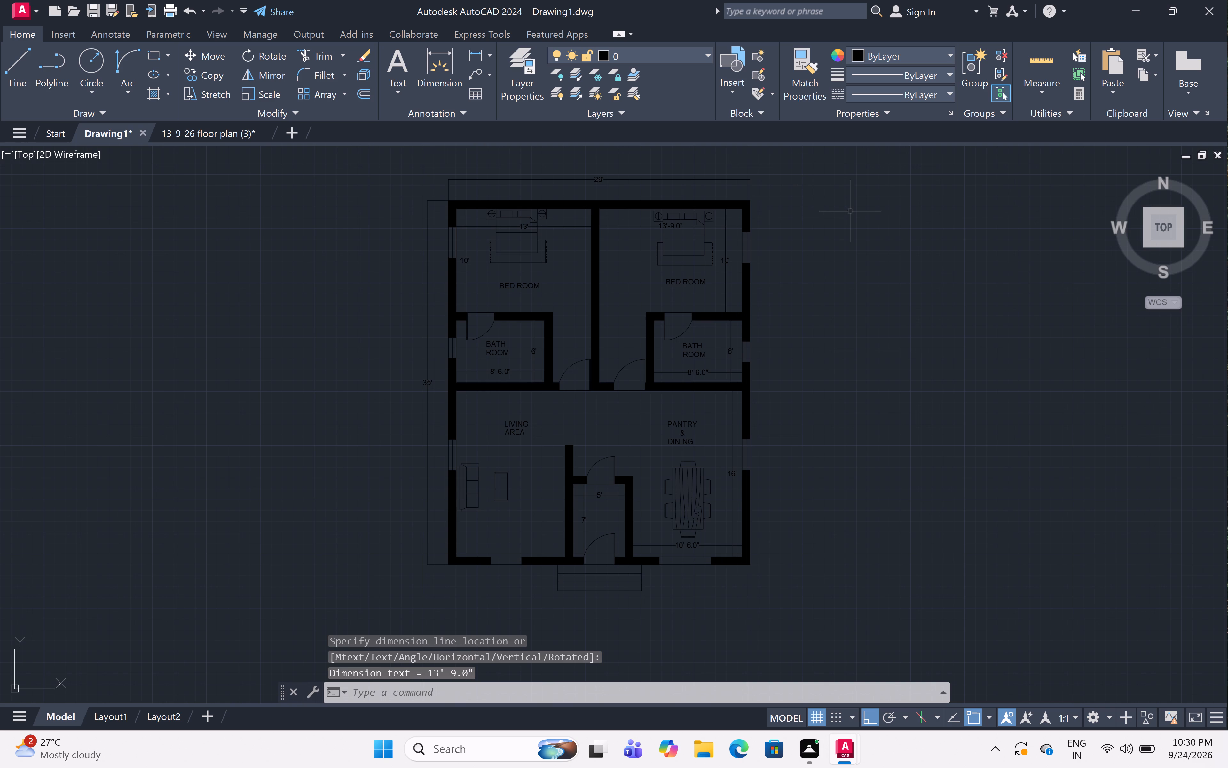
{"action": "left_click", "coordinate": [1227, 291]}
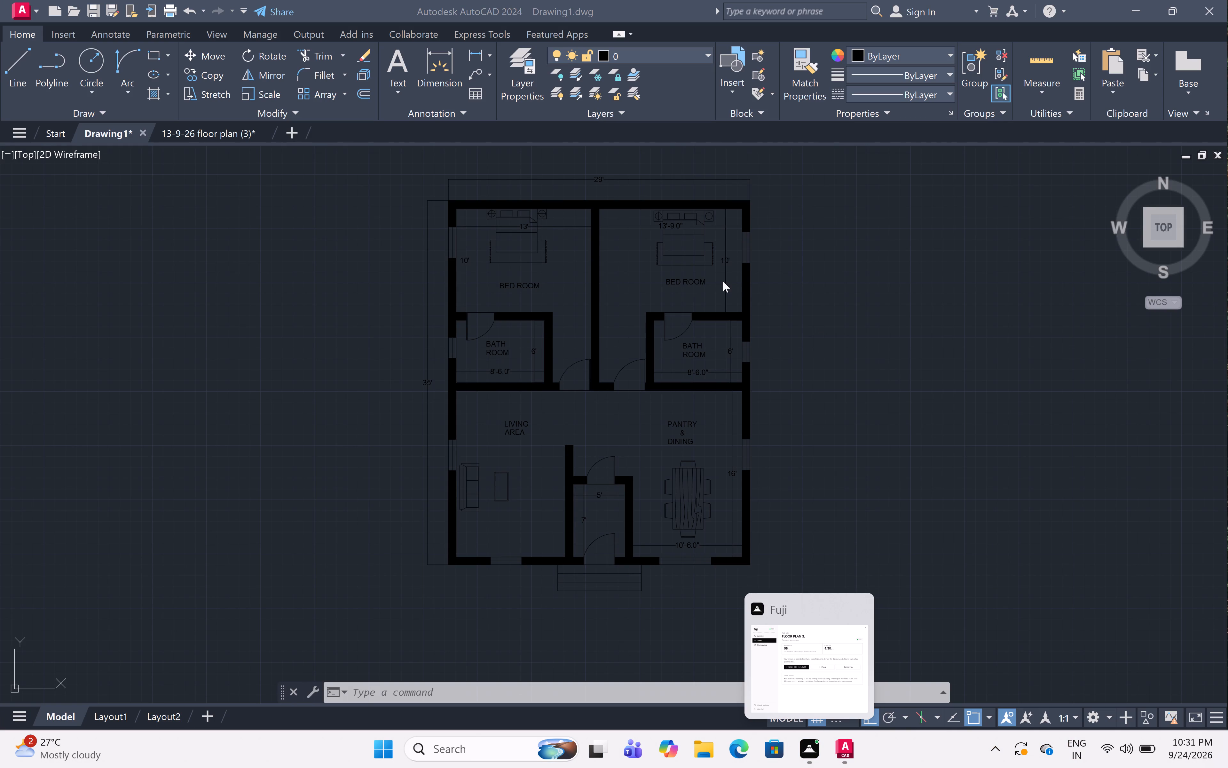
{"action": "middle_click_drag", "start_coordinate": [571, 316], "coordinate": [593, 350]}
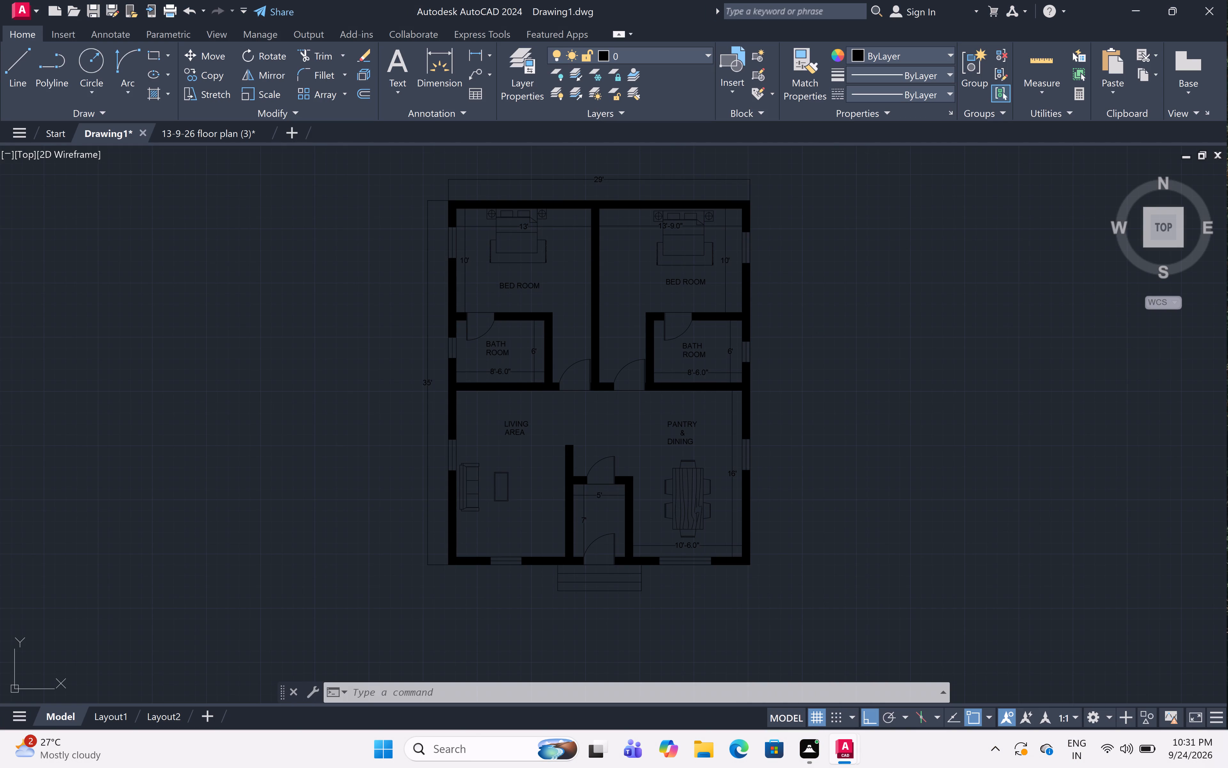
{"action": "middle_click_drag", "start_coordinate": [593, 350], "coordinate": [600, 380]}
{"action": "middle_click_drag", "start_coordinate": [527, 343], "coordinate": [536, 378]}
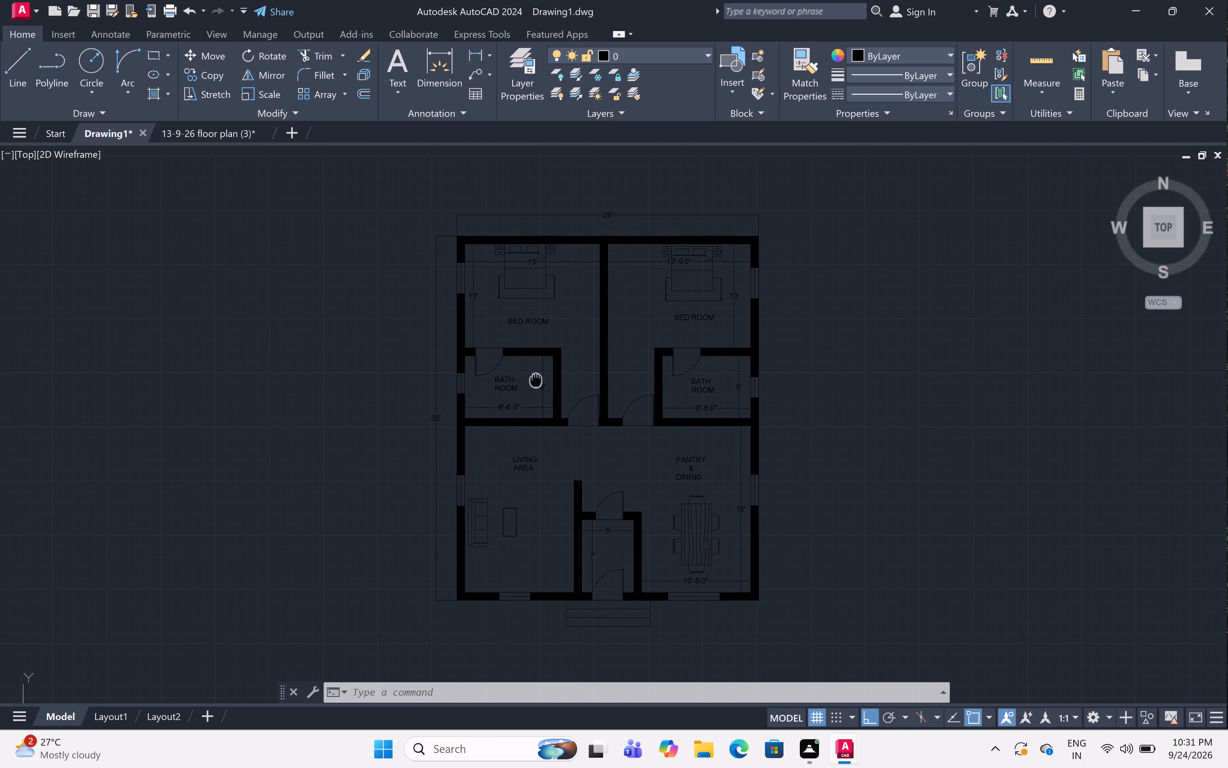
{"action": "middle_click_drag", "start_coordinate": [536, 378], "coordinate": [541, 364]}
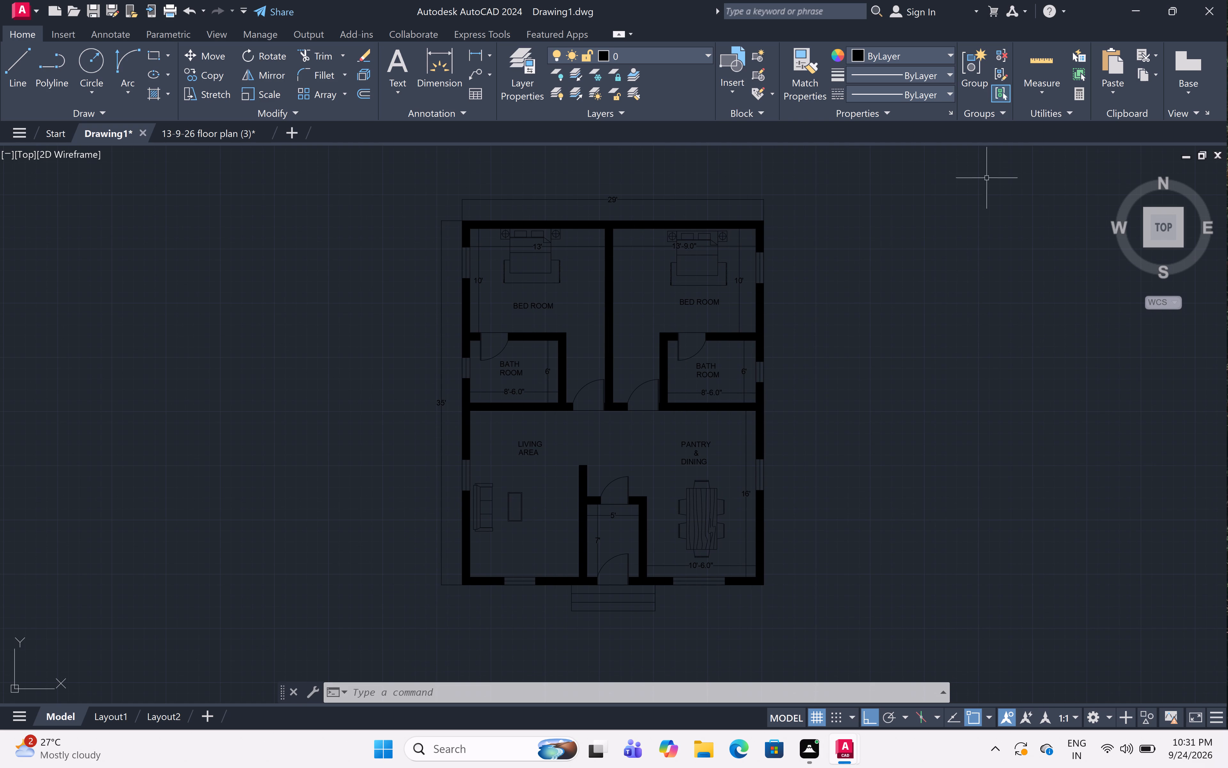
{"action": "scroll", "coordinate": [736, 215], "scroll_direction": "up", "scroll_amount": 5}
{"action": "scroll", "coordinate": [736, 219], "scroll_direction": "down", "scroll_amount": 1}
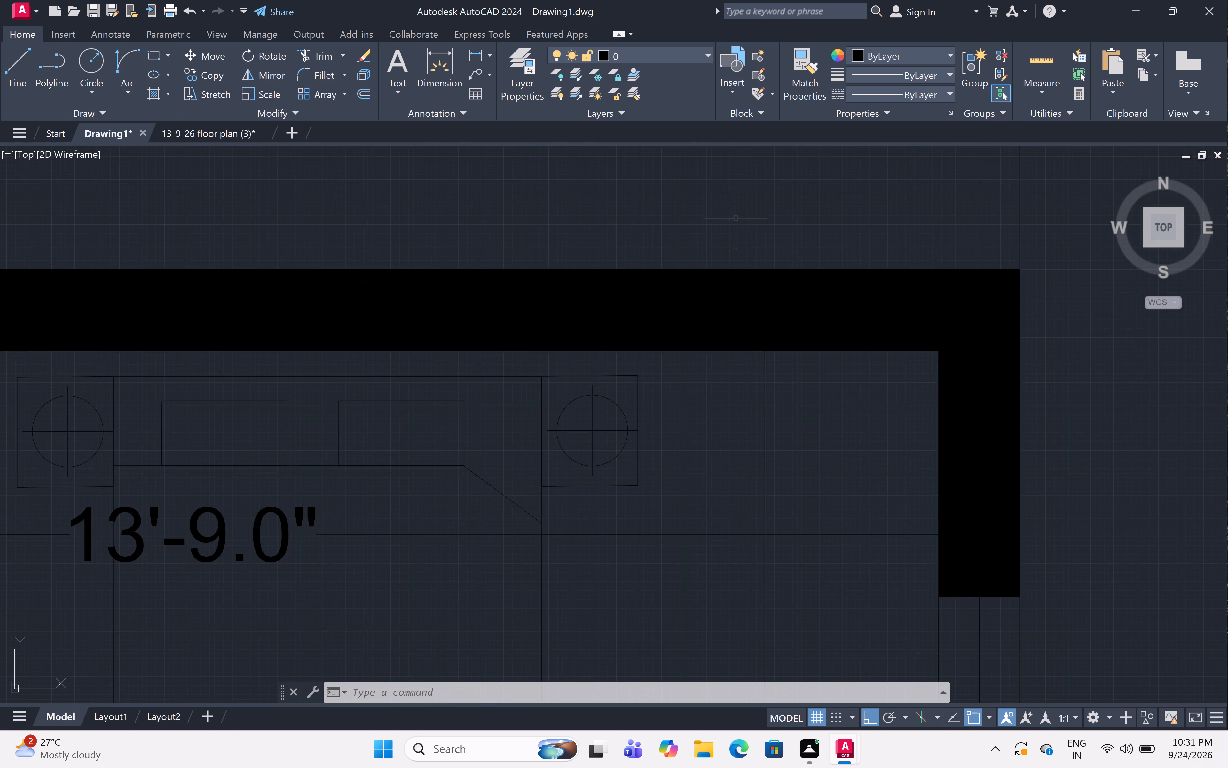
{"action": "scroll", "coordinate": [736, 219], "scroll_direction": "down", "scroll_amount": 4}
{"action": "scroll", "coordinate": [608, 327], "scroll_direction": "up", "scroll_amount": 1}
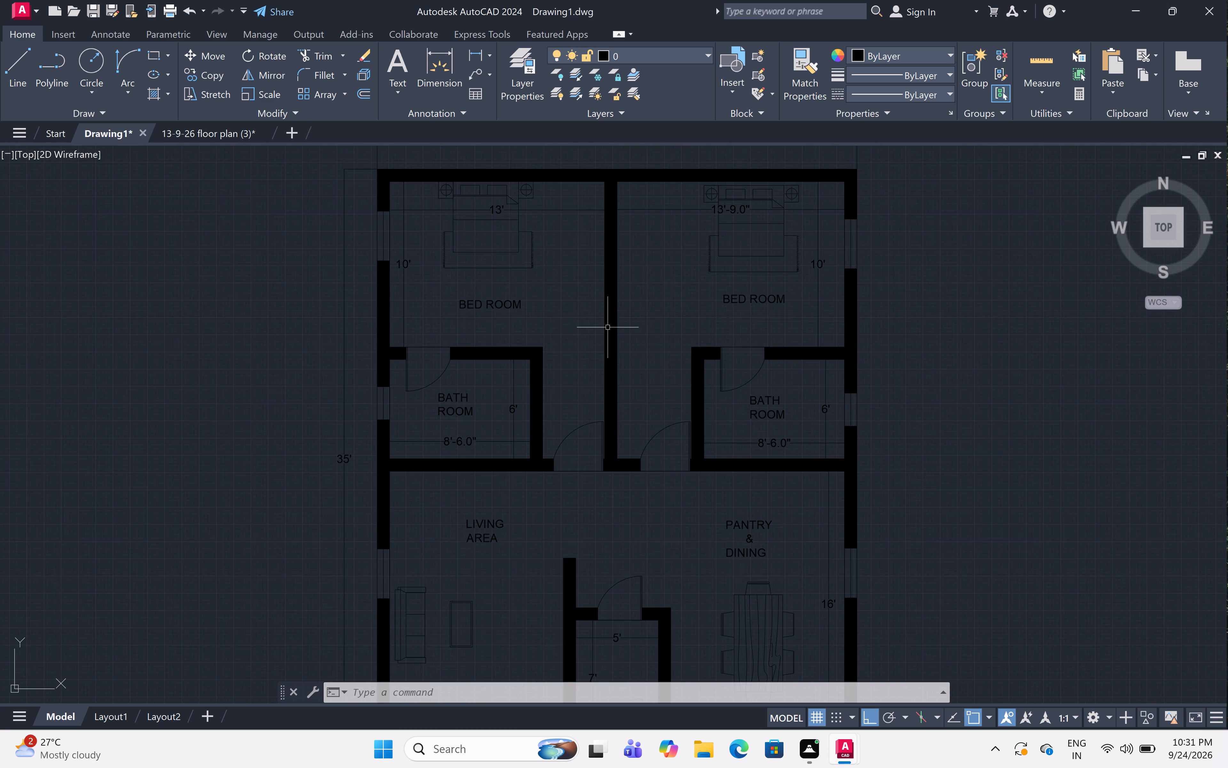
{"action": "scroll", "coordinate": [608, 327], "scroll_direction": "down", "scroll_amount": 1}
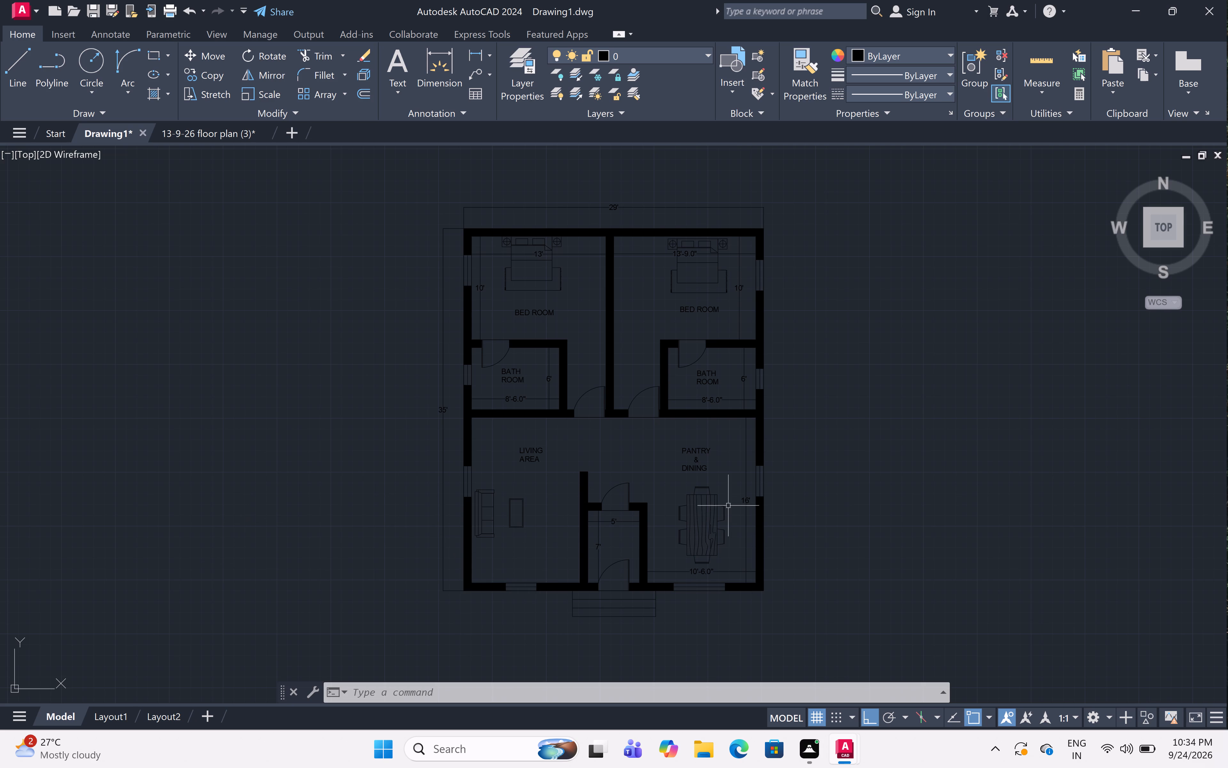
{"action": "middle_click_drag", "start_coordinate": [582, 339], "coordinate": [581, 375]}
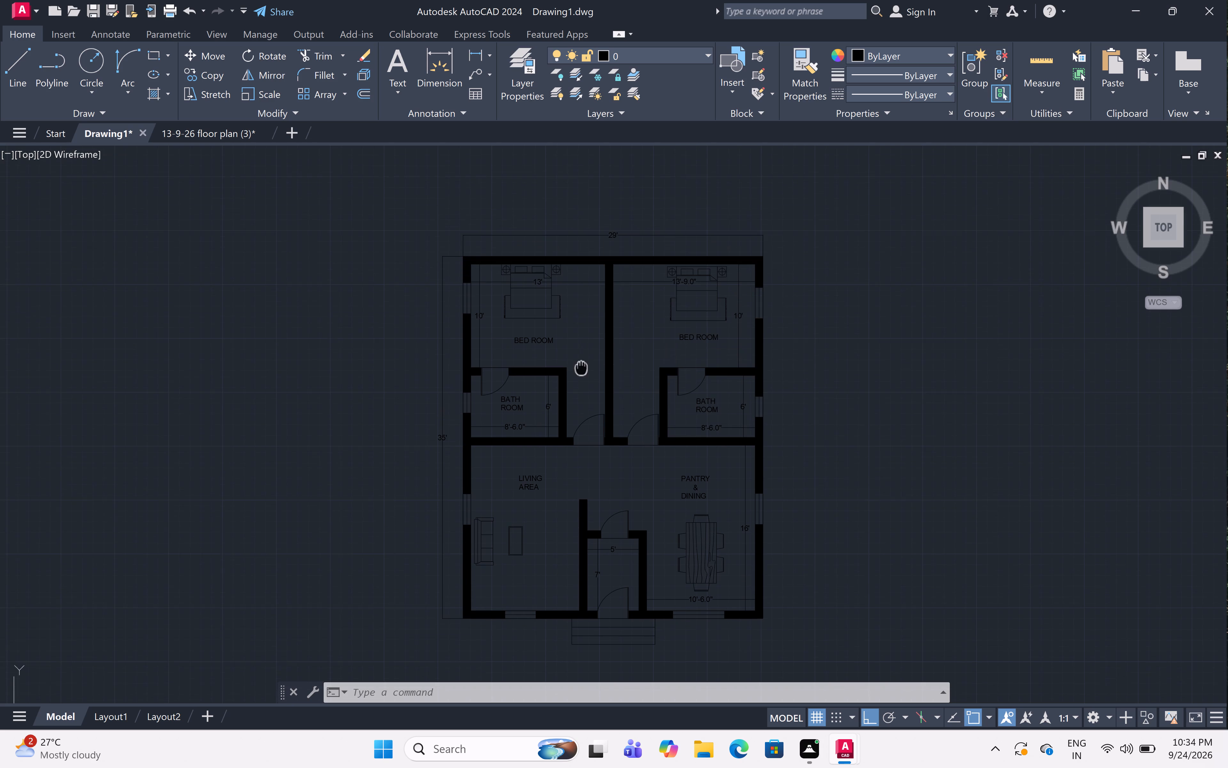
{"action": "middle_click_drag", "start_coordinate": [581, 375], "coordinate": [581, 376]}
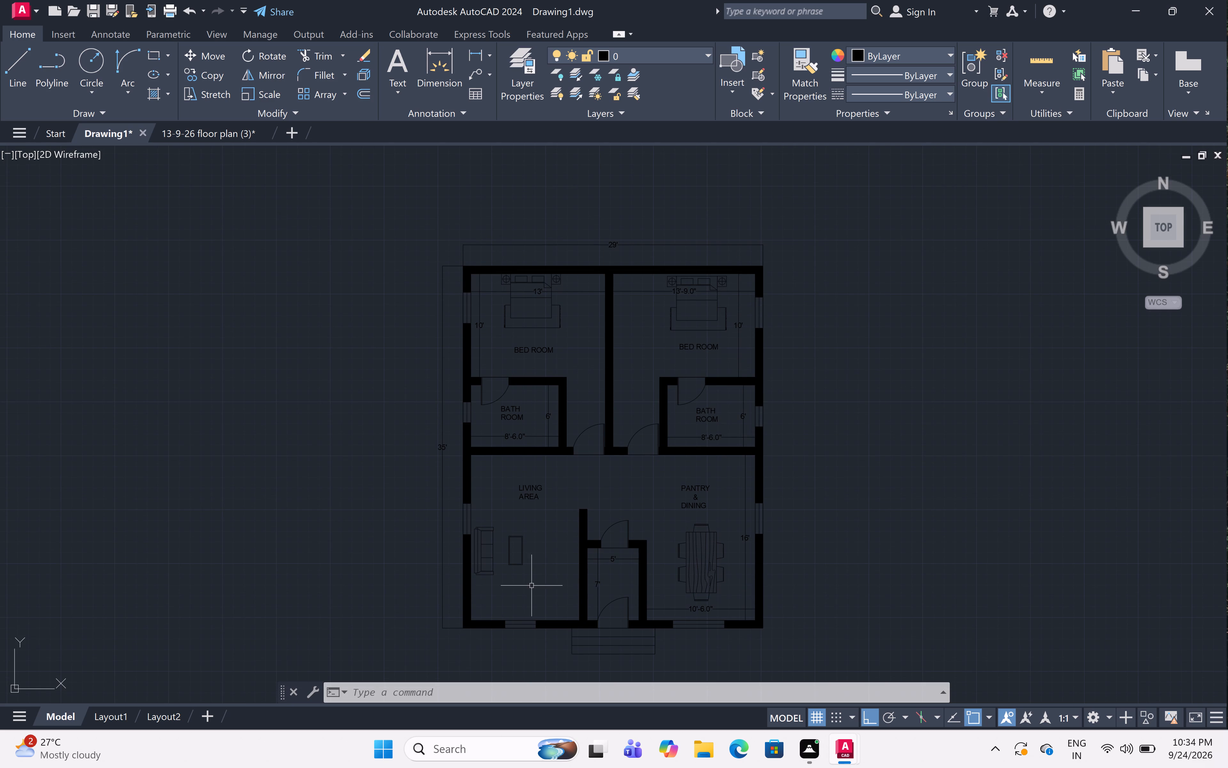
Add a horizontal linear dimension for the living area's inner width, placed just above its bottom wall.
{"action": "middle_click_drag", "start_coordinate": [531, 585], "coordinate": [540, 528]}
{"action": "scroll", "coordinate": [540, 531], "scroll_direction": "up", "scroll_amount": 1}
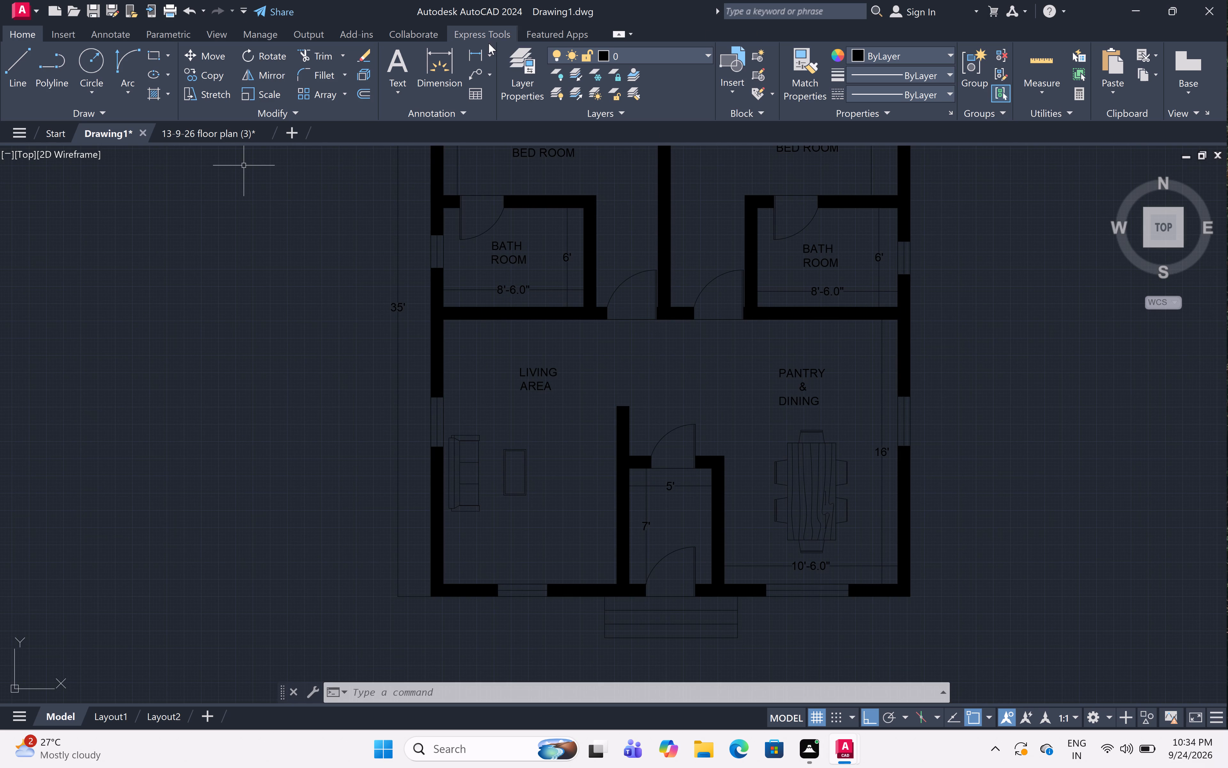
{"action": "left_click", "coordinate": [491, 54]}
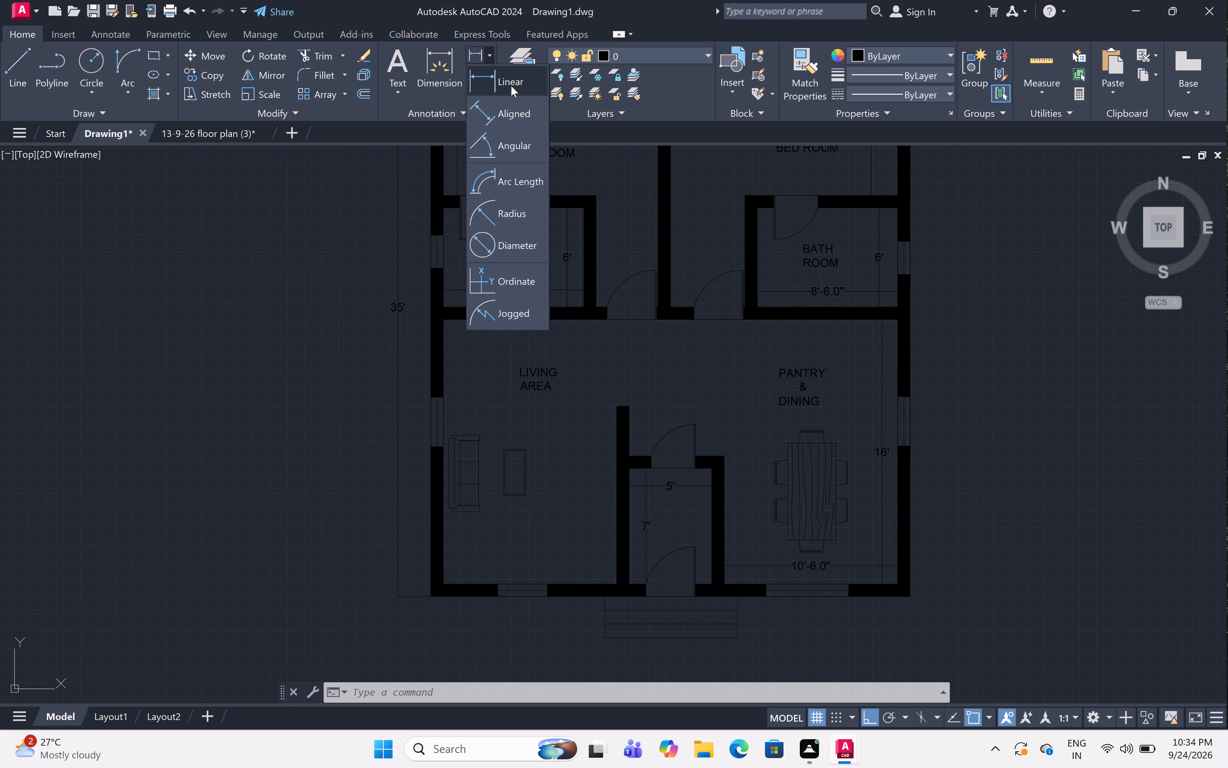
{"action": "left_click", "coordinate": [511, 86]}
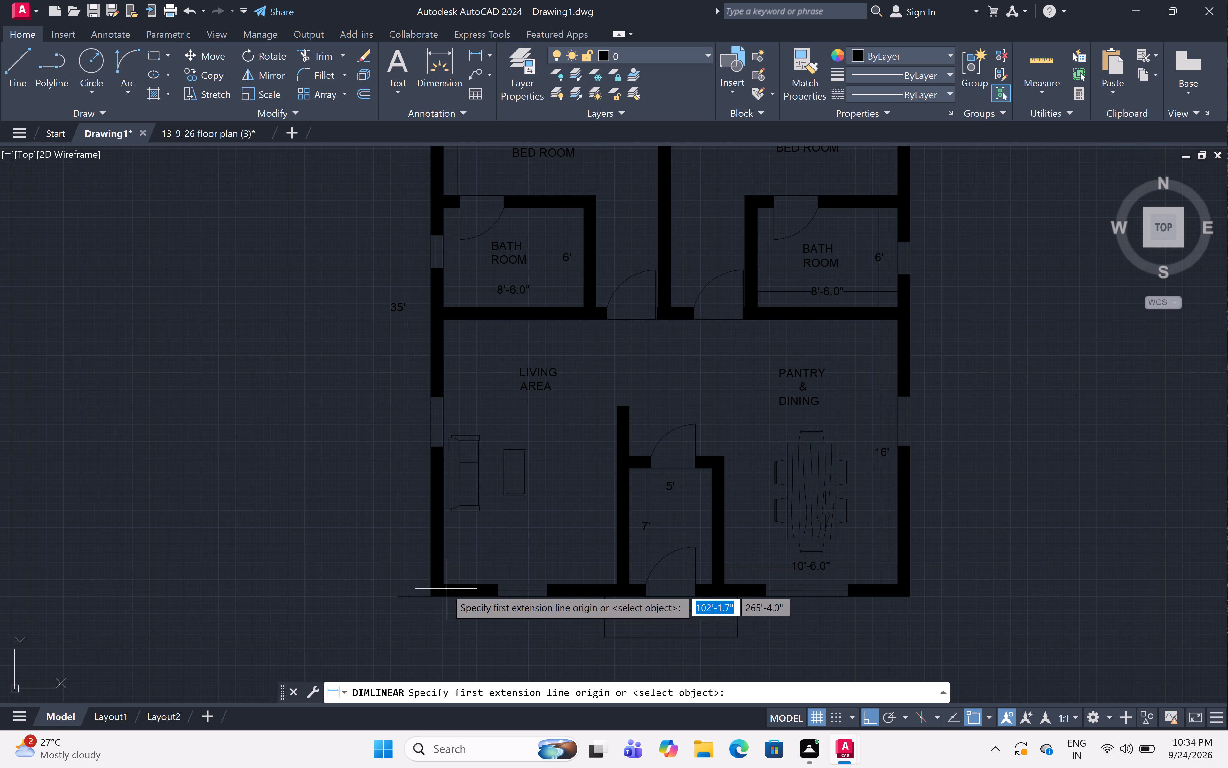
{"action": "left_click", "coordinate": [445, 588]}
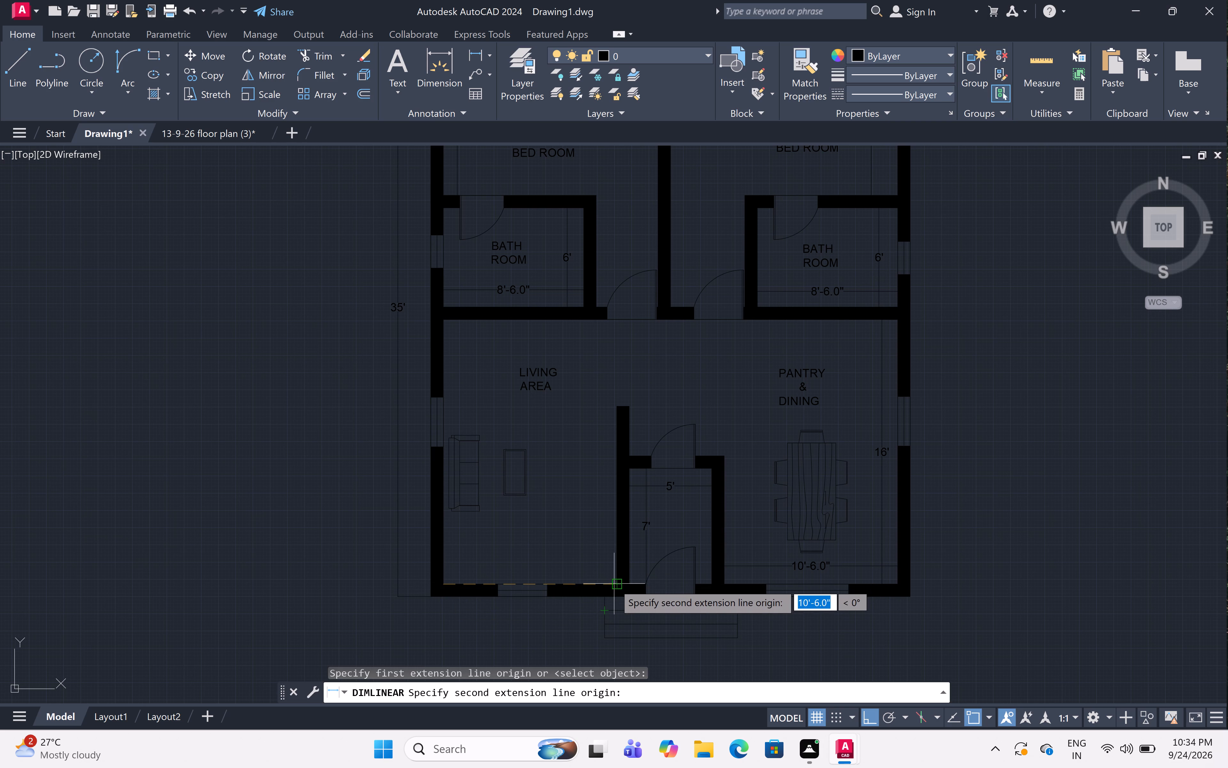
{"action": "double_click", "coordinate": [614, 583]}
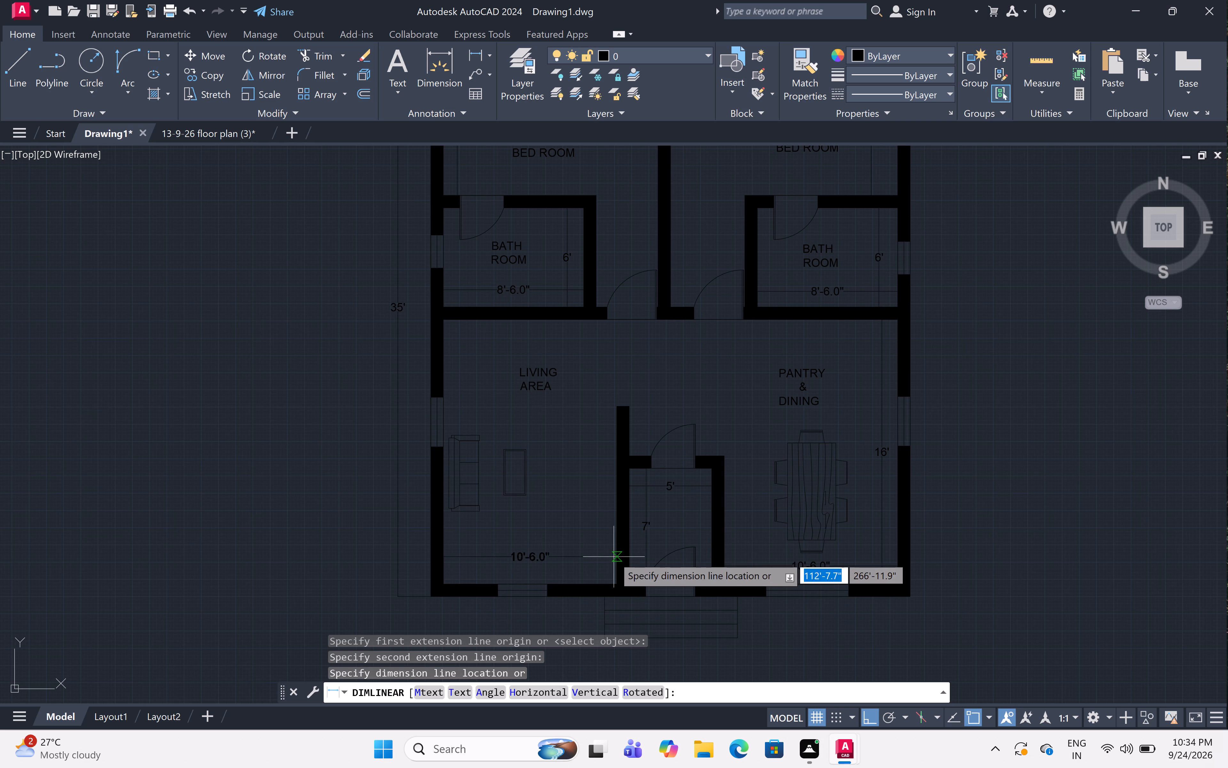
{"action": "left_click", "coordinate": [614, 557]}
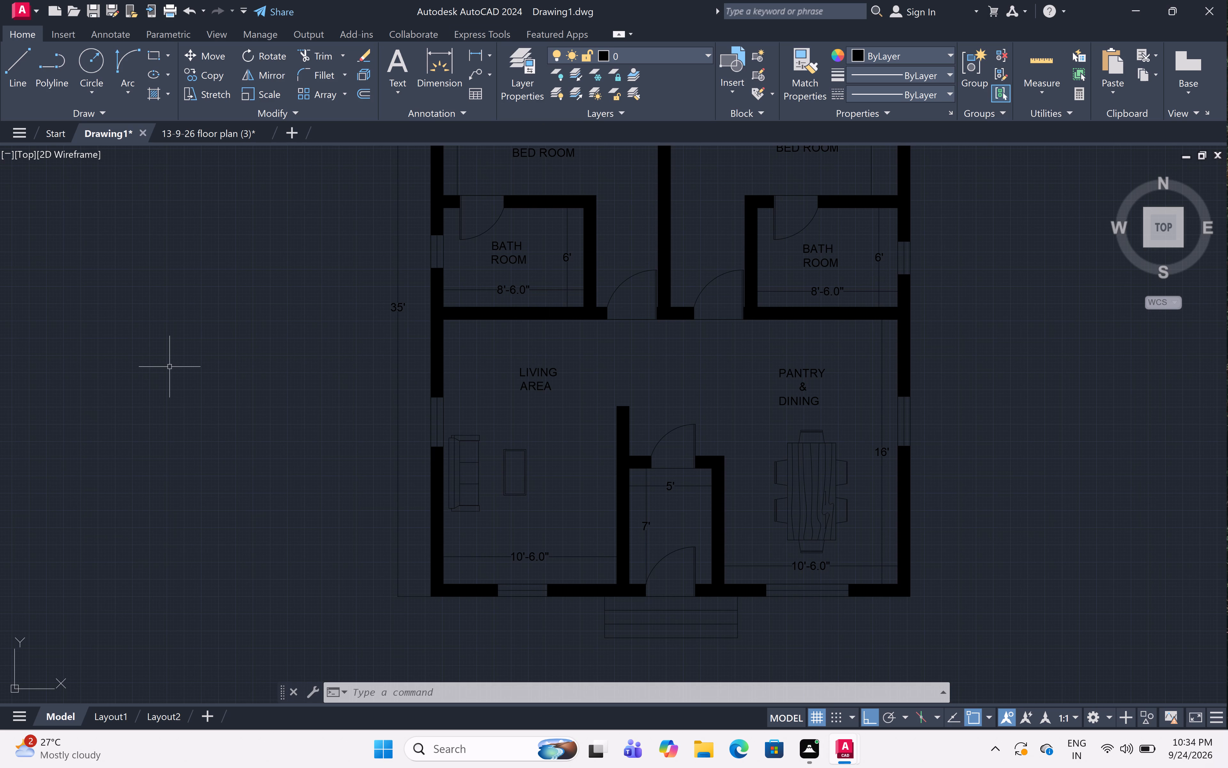
Add a vertical linear dimension for the living area's inner depth, placed inside the room near the entrance room wall.
{"action": "key", "text": "space"}
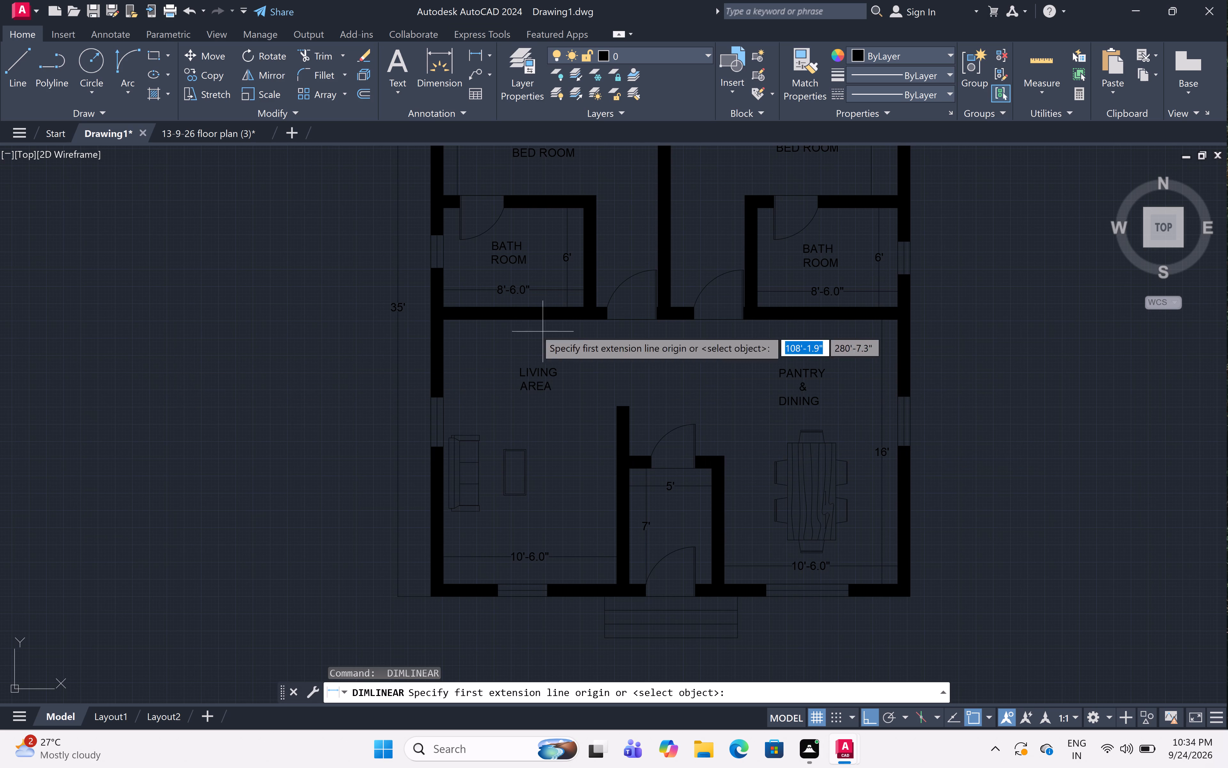
{"action": "double_click", "coordinate": [442, 318]}
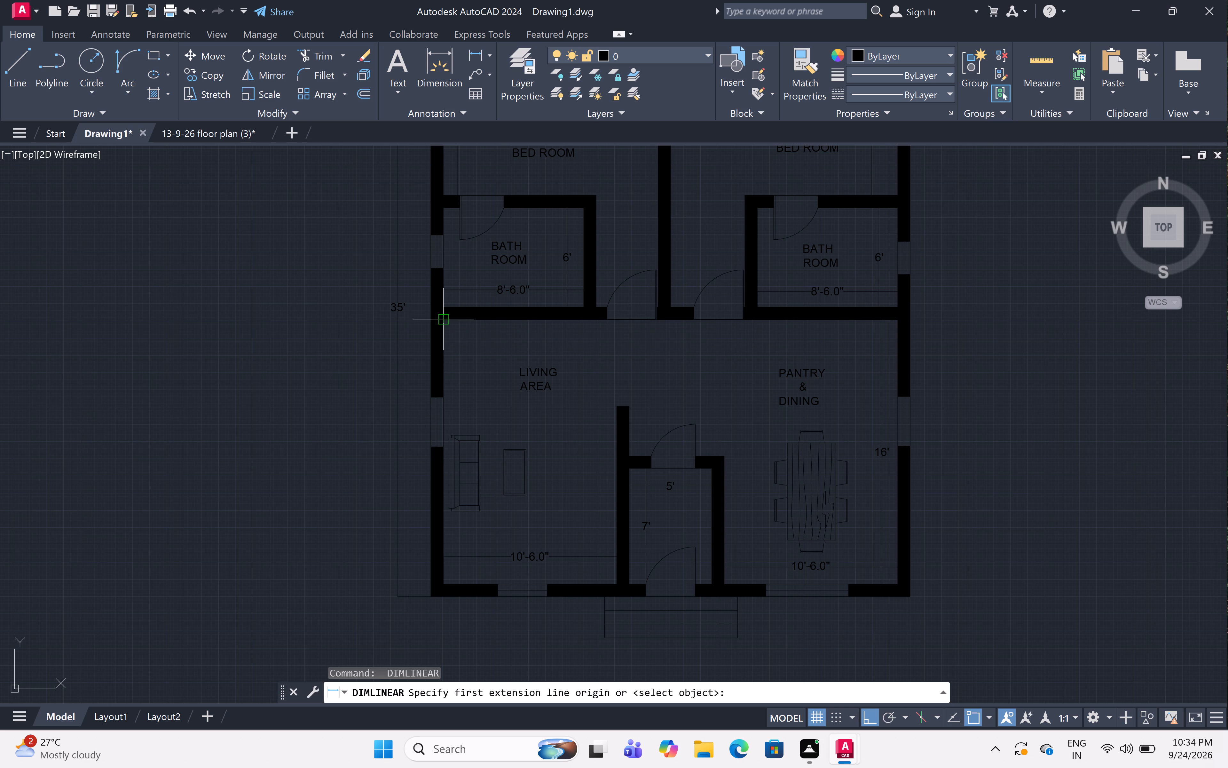
{"action": "left_click", "coordinate": [445, 583]}
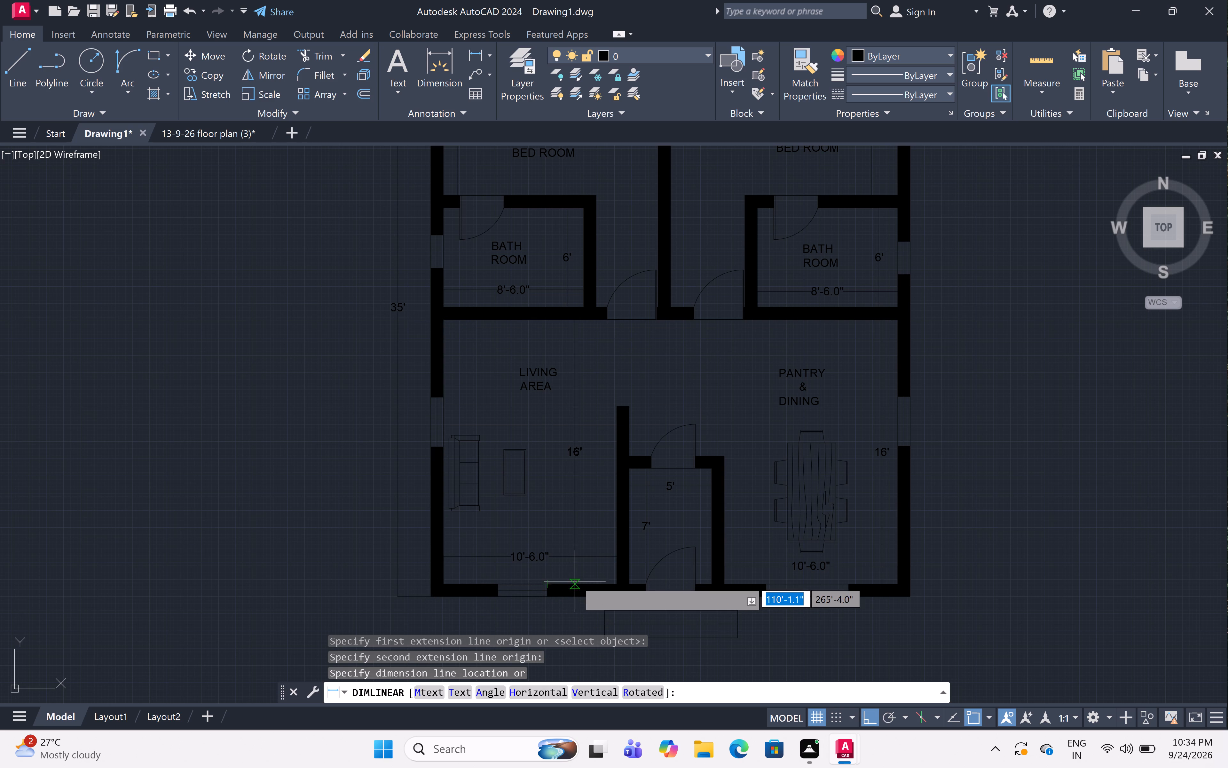
{"action": "left_click", "coordinate": [583, 577]}
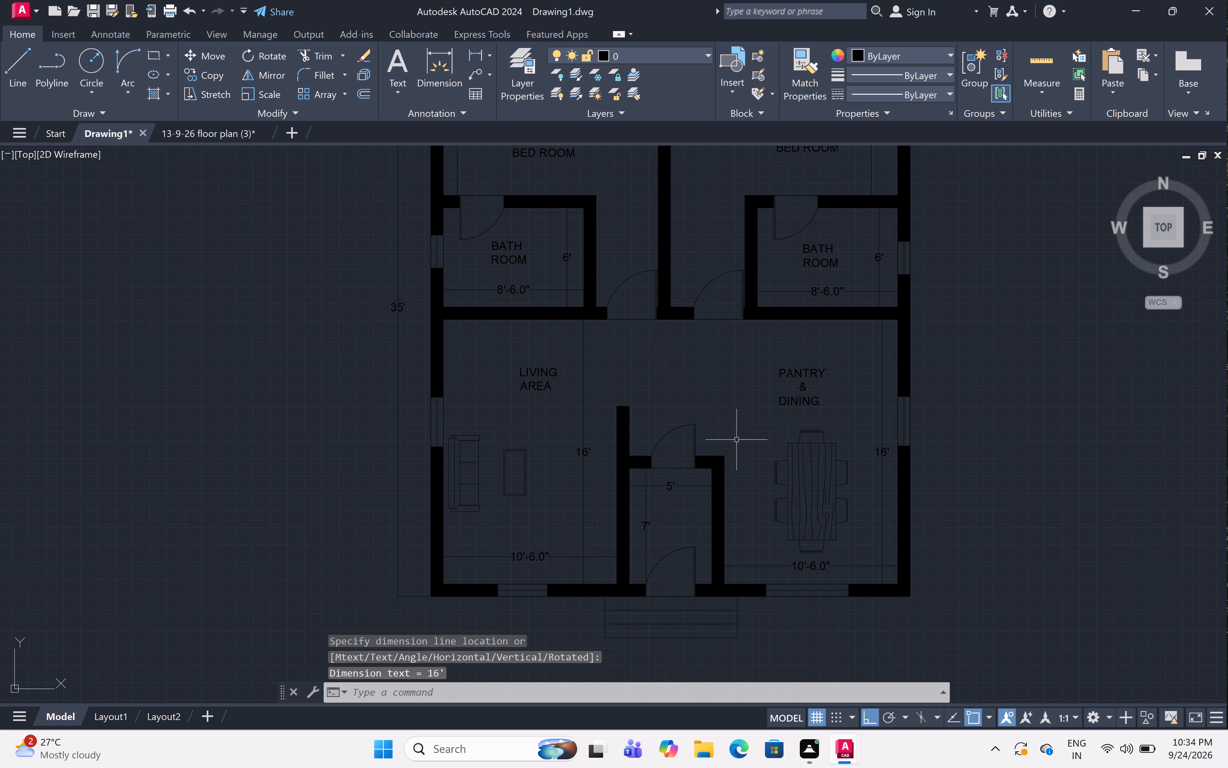
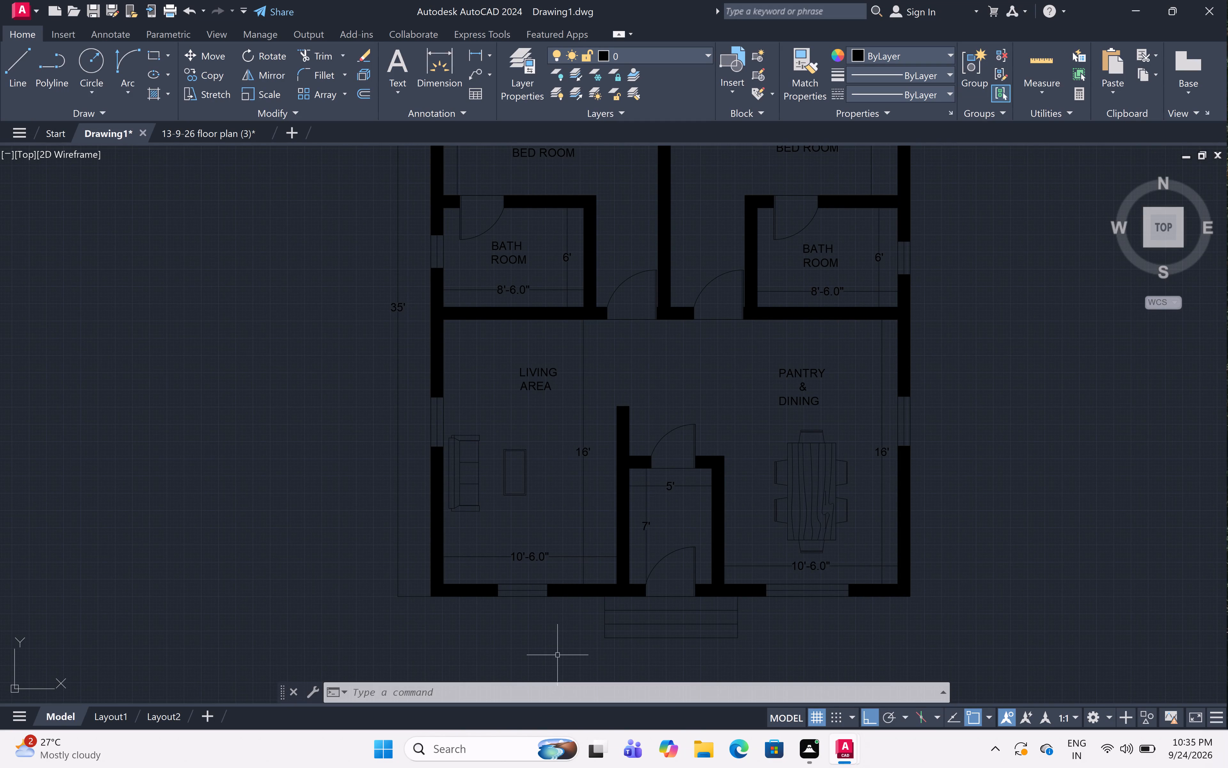
Examine the overall floor plan, covering the bedrooms, bathrooms, living area, pantry and dining area, and entrance.
{"action": "middle_click_drag", "start_coordinate": [697, 342], "coordinate": [679, 416]}
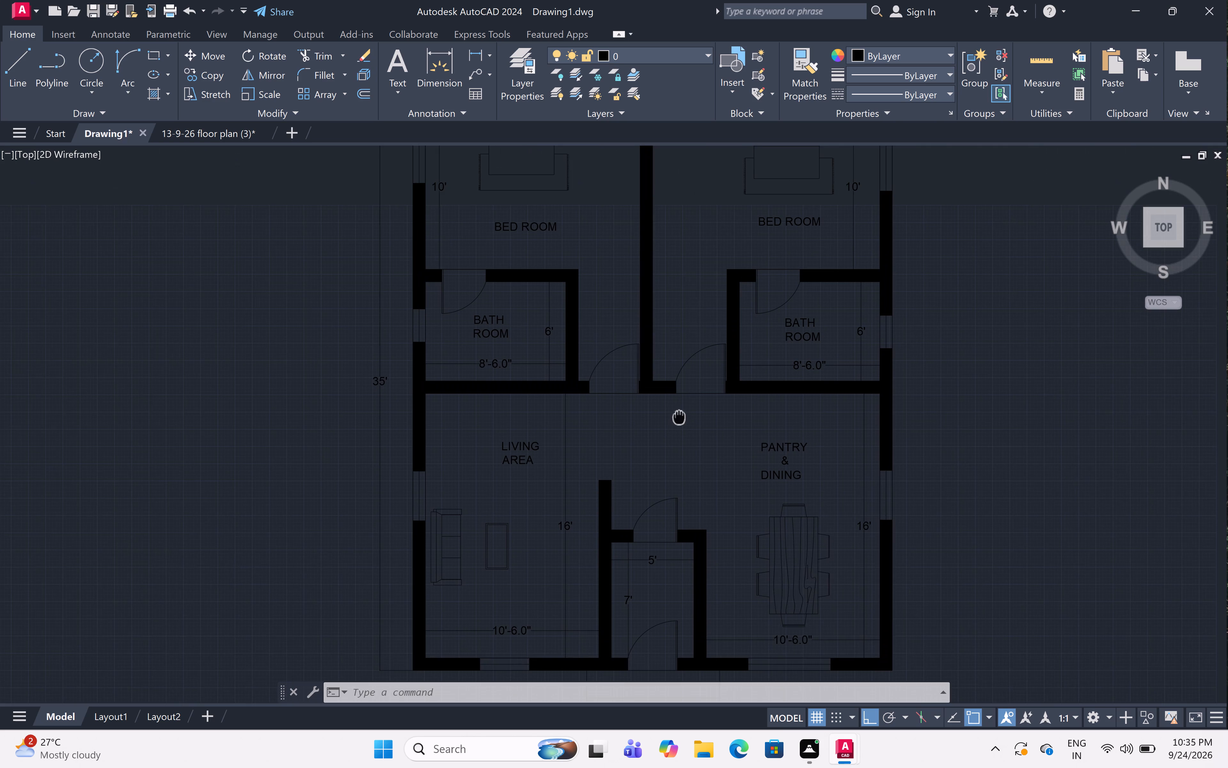
{"action": "middle_click_drag", "start_coordinate": [679, 416], "coordinate": [673, 437]}
{"action": "scroll", "coordinate": [682, 391], "scroll_direction": "down", "scroll_amount": 1}
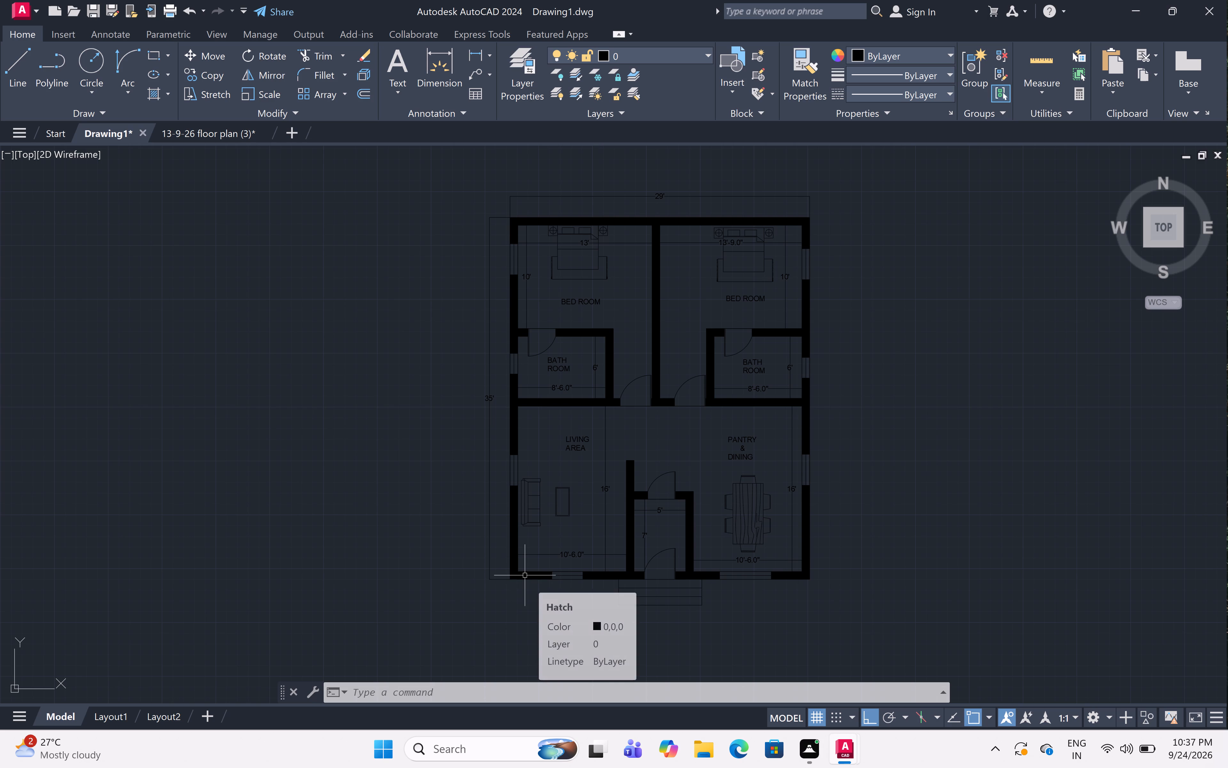
{"action": "scroll", "coordinate": [526, 582], "scroll_direction": "down", "scroll_amount": 2}
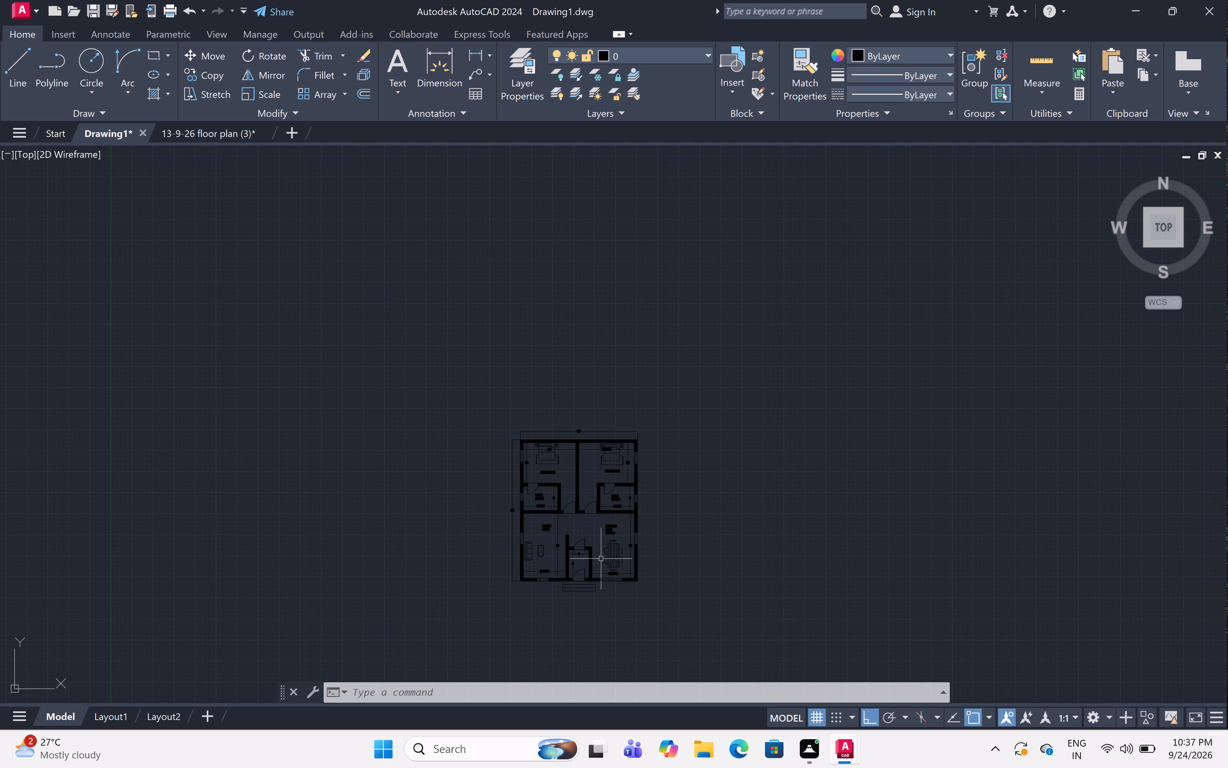
{"action": "scroll", "coordinate": [506, 573], "scroll_direction": "up", "scroll_amount": 2}
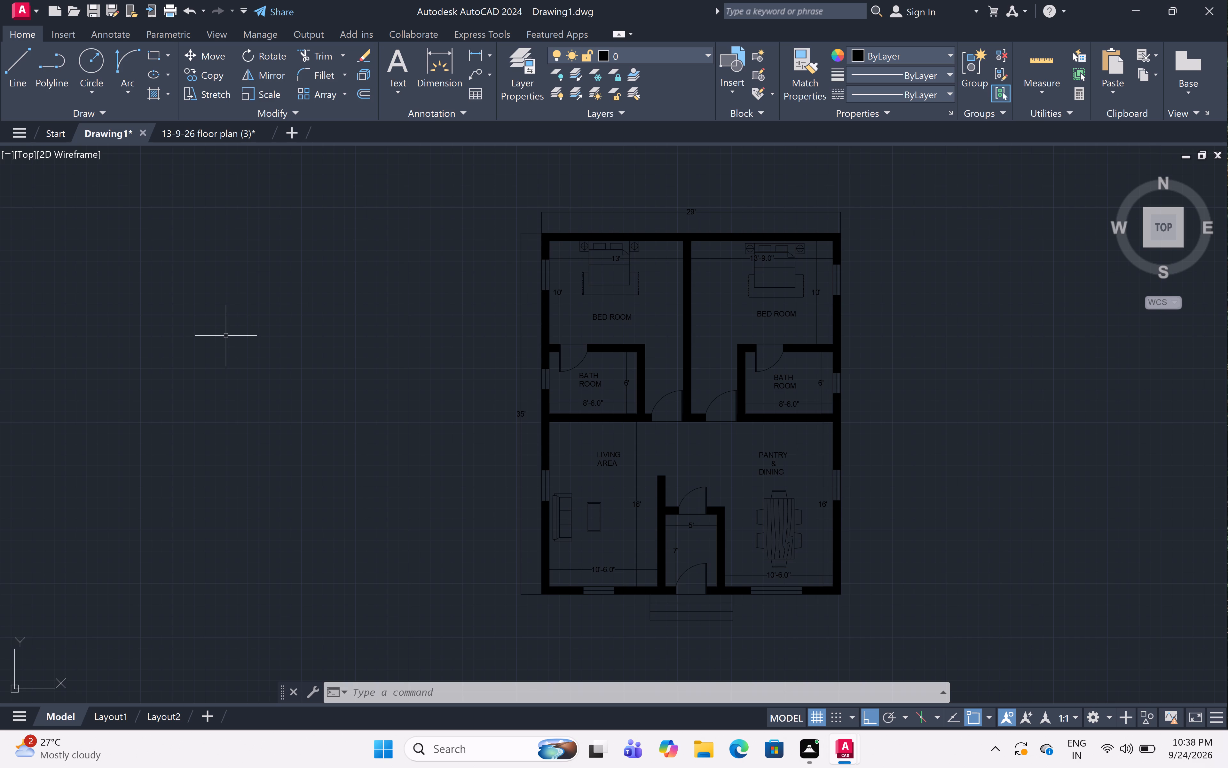
{"action": "scroll", "coordinate": [912, 354], "scroll_direction": "up", "scroll_amount": 1}
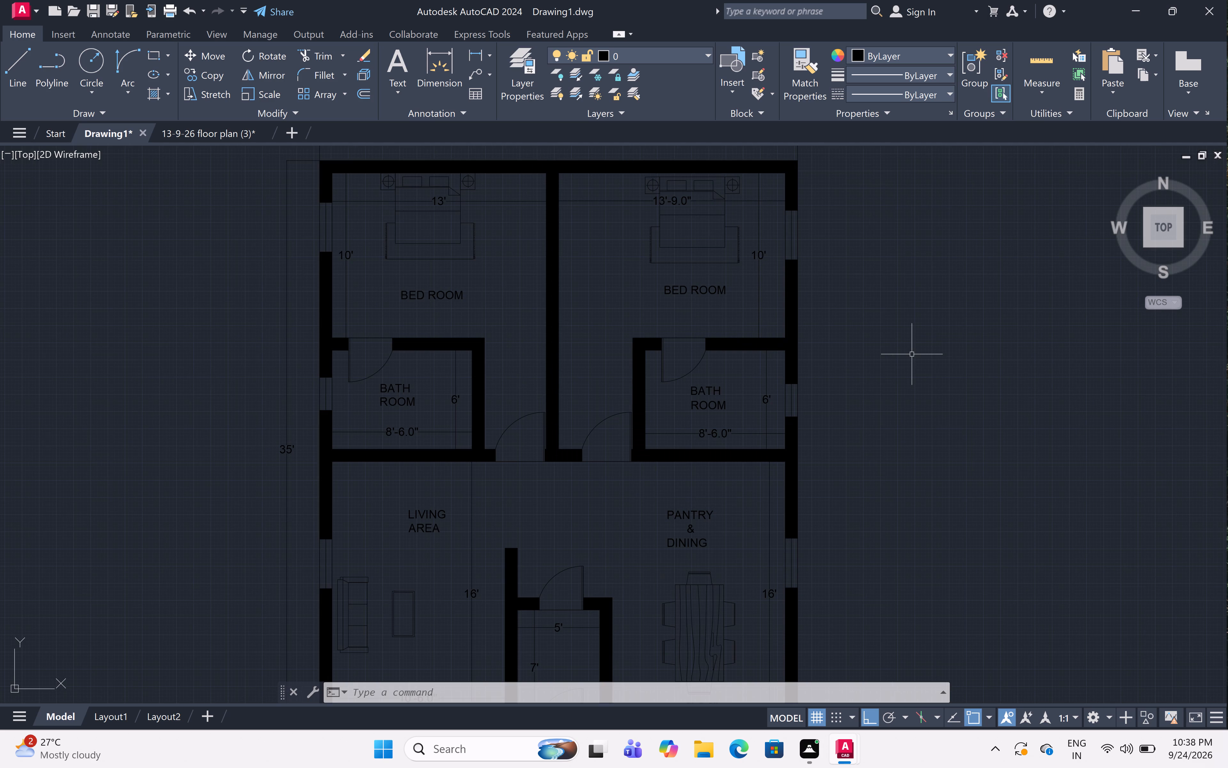
{"action": "scroll", "coordinate": [912, 354], "scroll_direction": "down", "scroll_amount": 1}
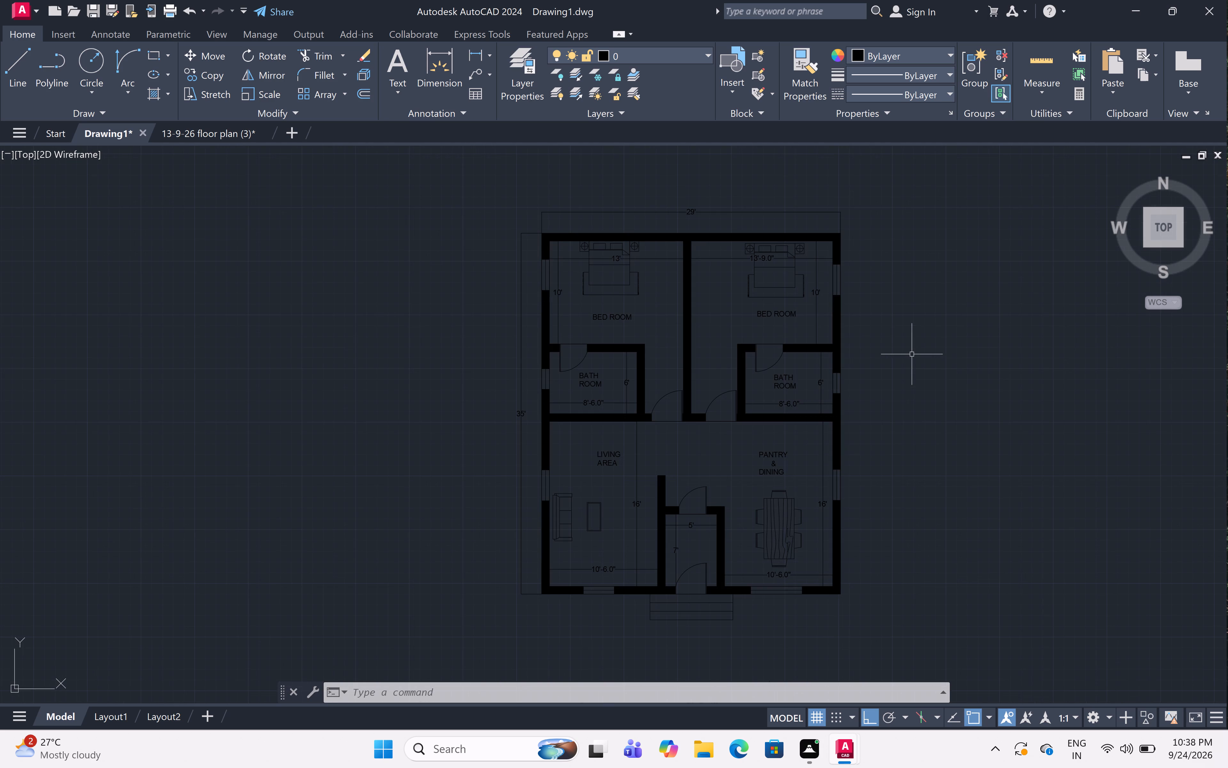
{"action": "middle_click_drag", "start_coordinate": [920, 395], "coordinate": [902, 398]}
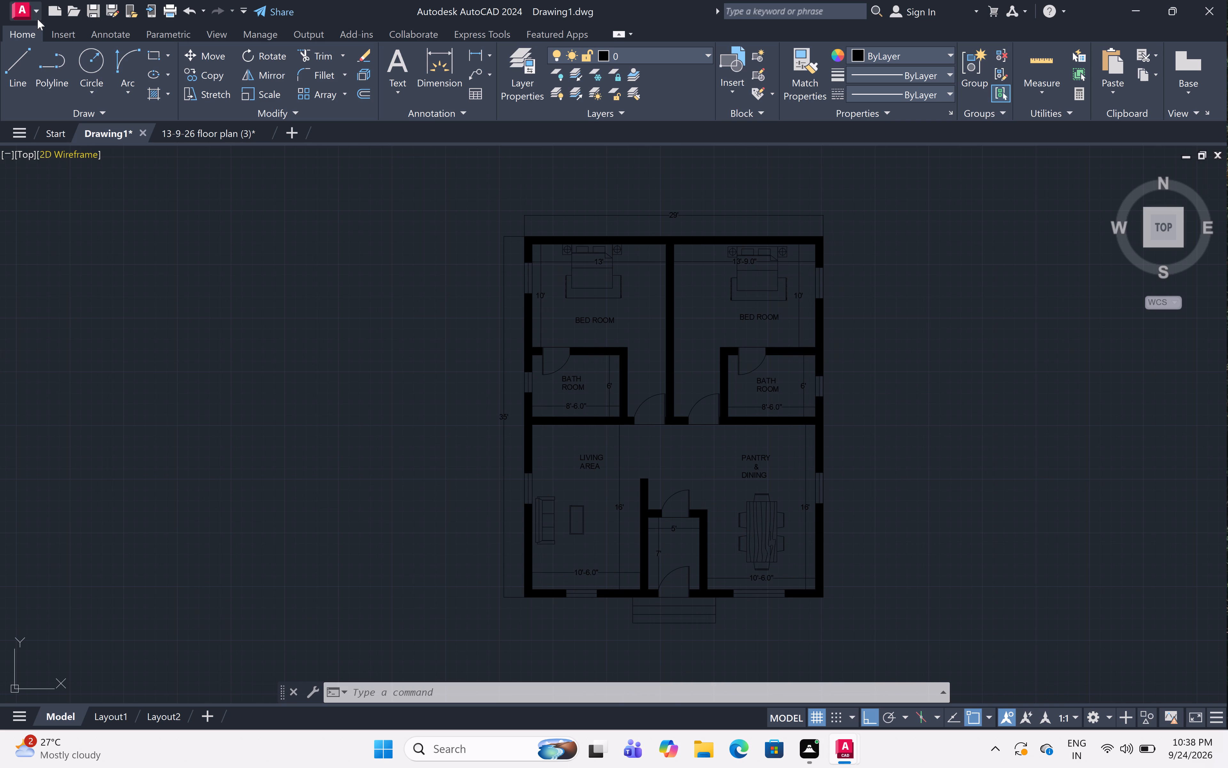
Start plotting the floor plan and choose DWG To PDF.pc3 as the plotter.
{"action": "left_click", "coordinate": [20, 8]}
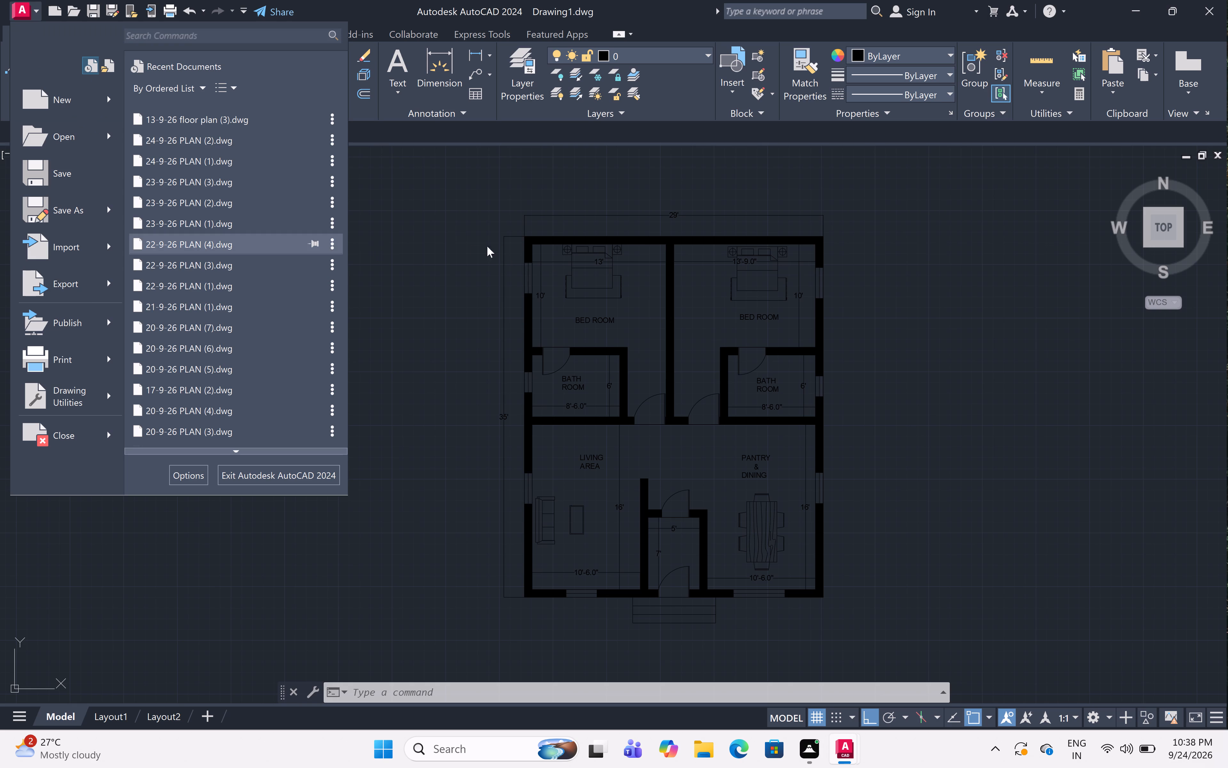
{"action": "left_click", "coordinate": [367, 191]}
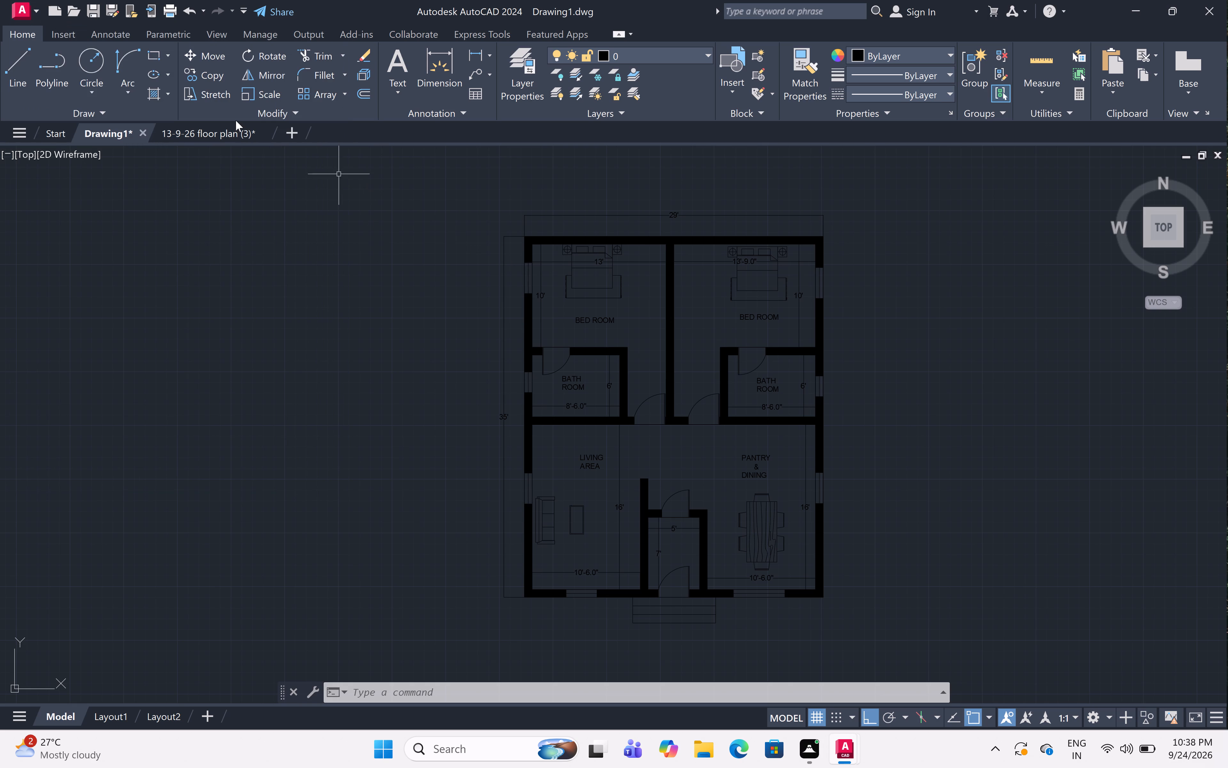
{"action": "left_click", "coordinate": [162, 8]}
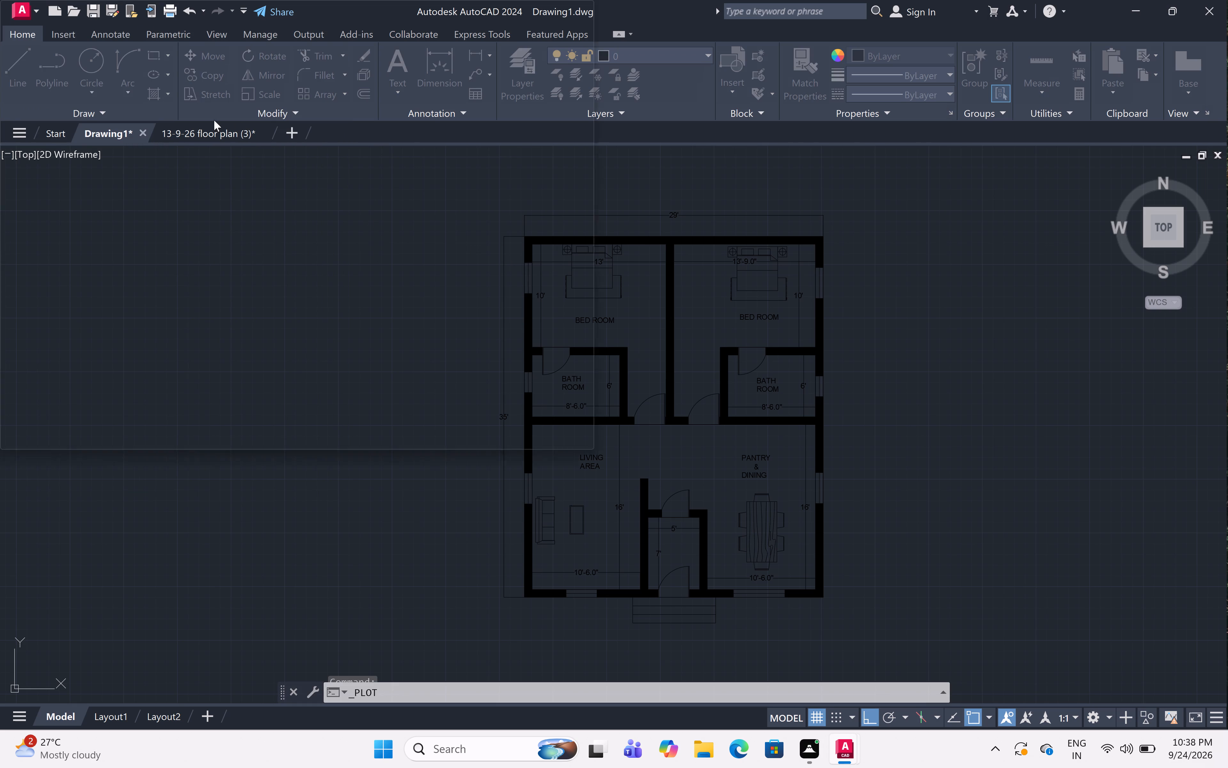
{"action": "double_click", "coordinate": [507, 248]}
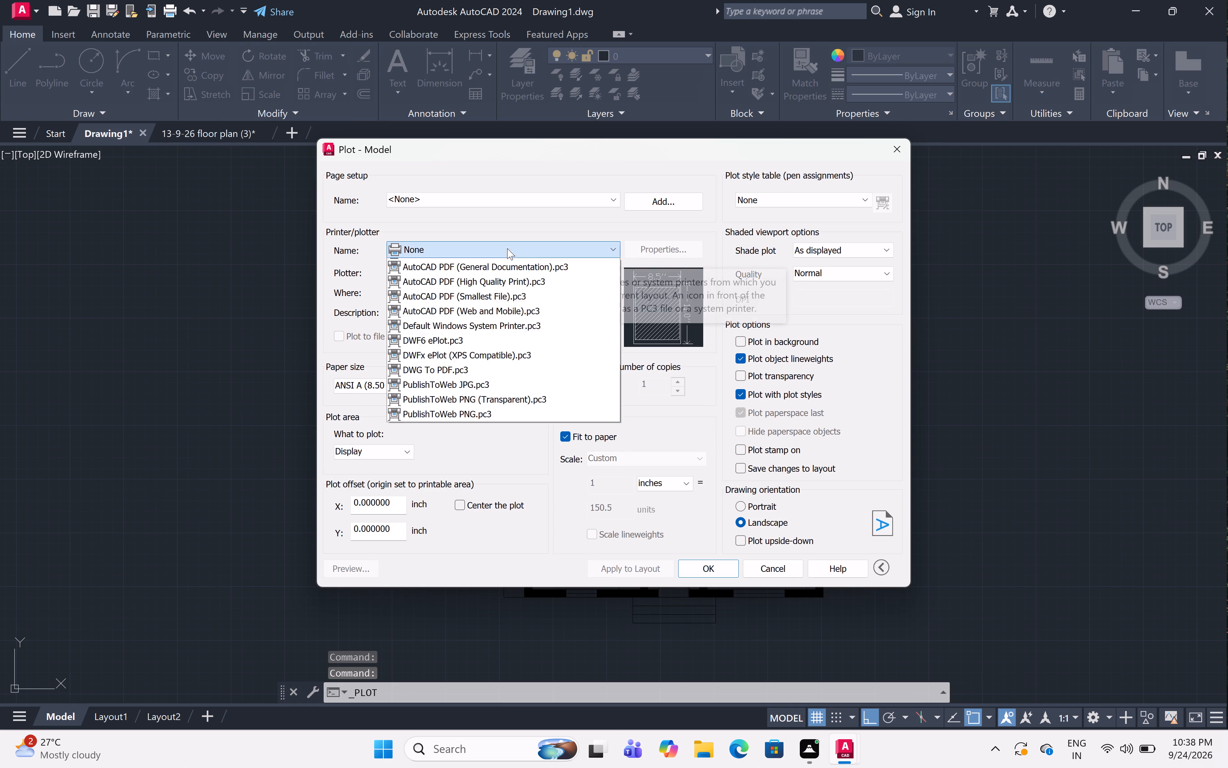
{"action": "double_click", "coordinate": [505, 245]}
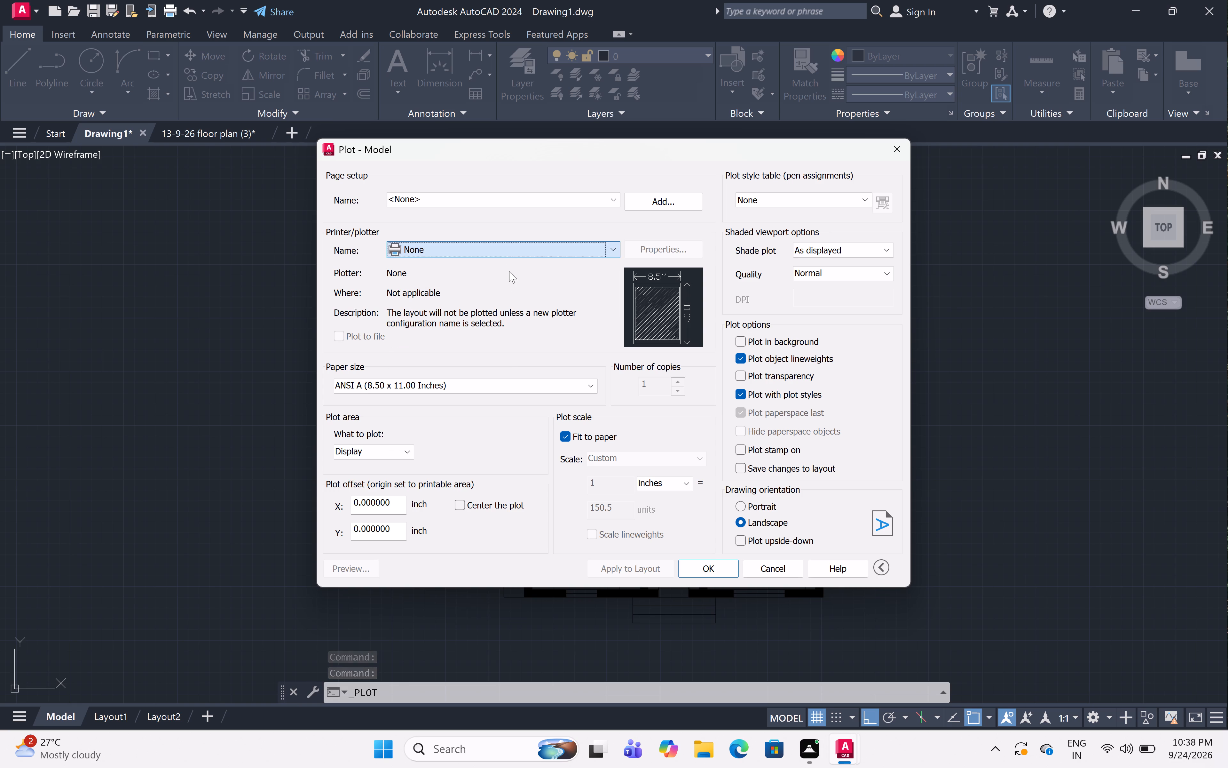
{"action": "double_click", "coordinate": [611, 249]}
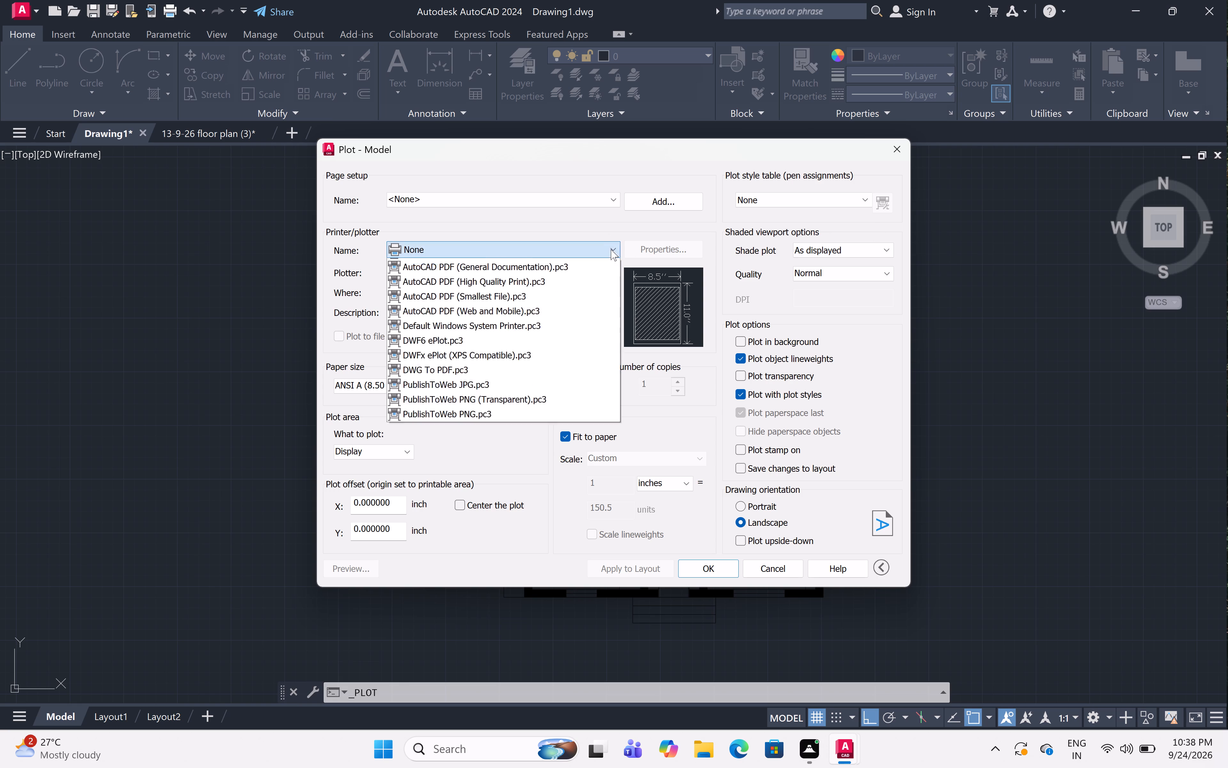
{"action": "left_click", "coordinate": [609, 236]}
{"action": "left_click", "coordinate": [611, 244]}
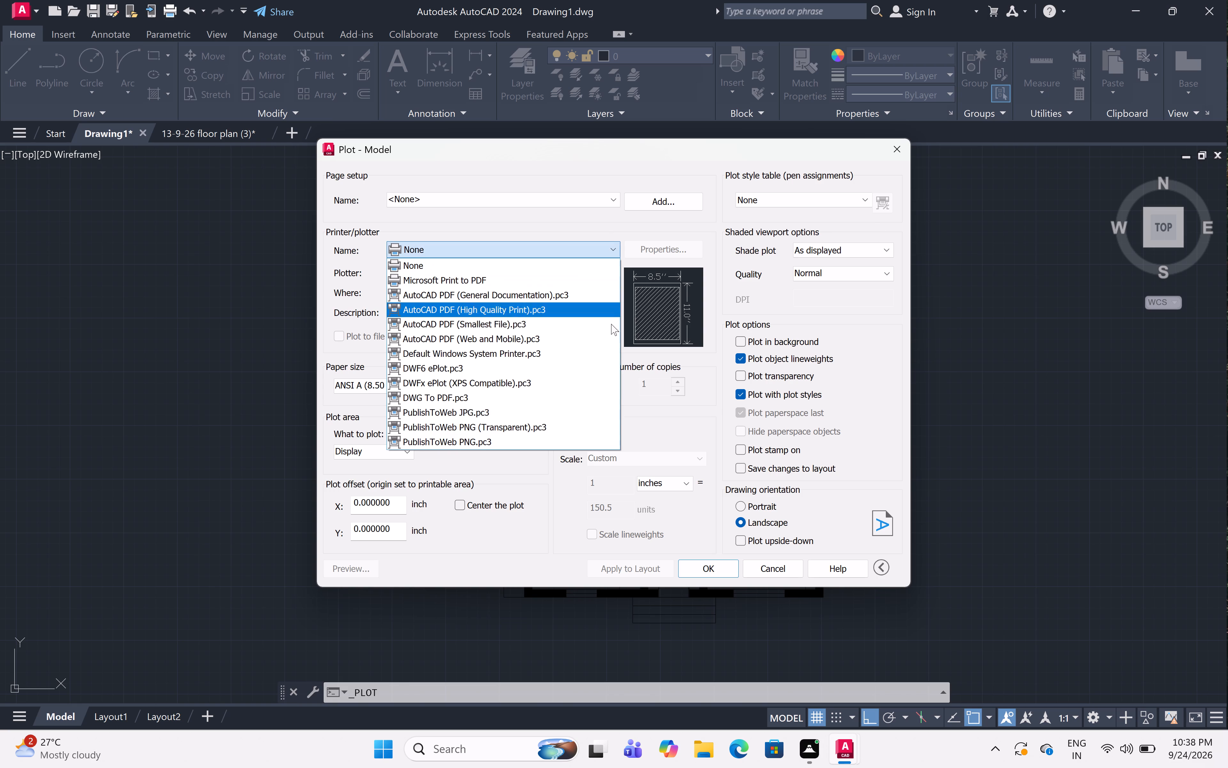
{"action": "left_click", "coordinate": [594, 402]}
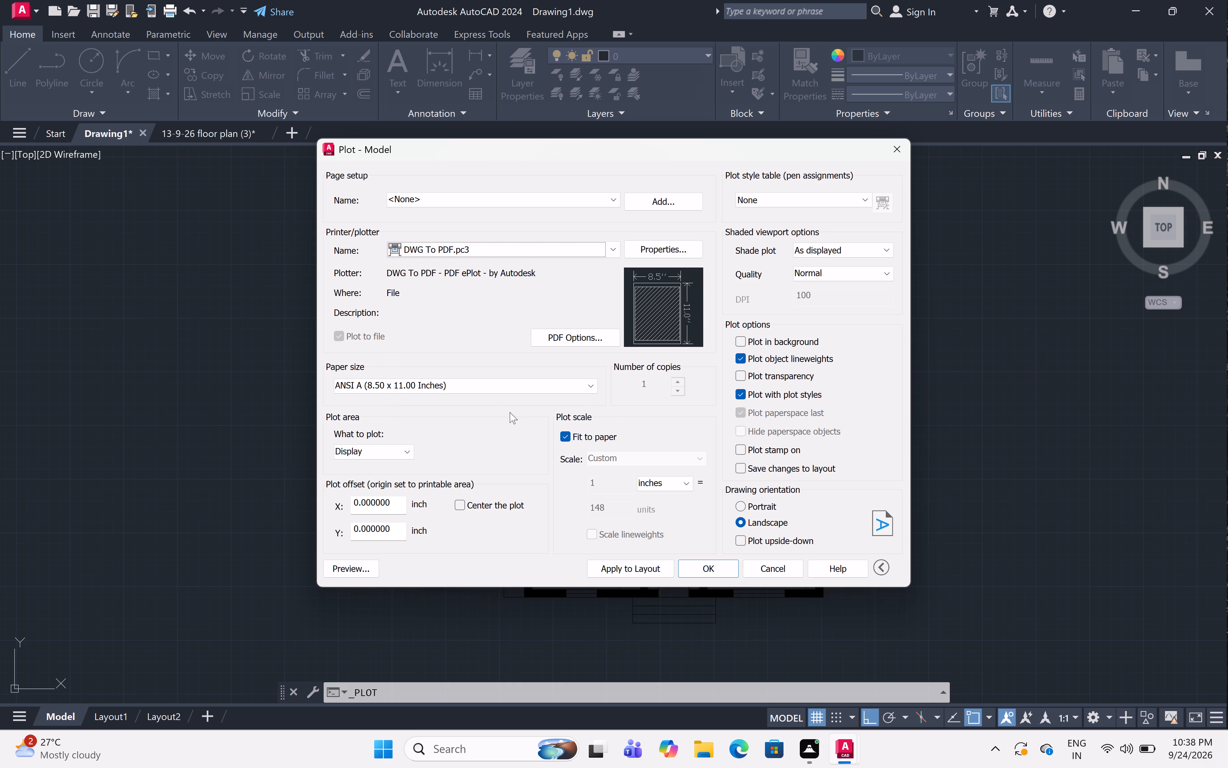
Set the plot's paper size to ISO A4 (210.00 x 297.00 MM).
{"action": "left_click", "coordinate": [517, 386]}
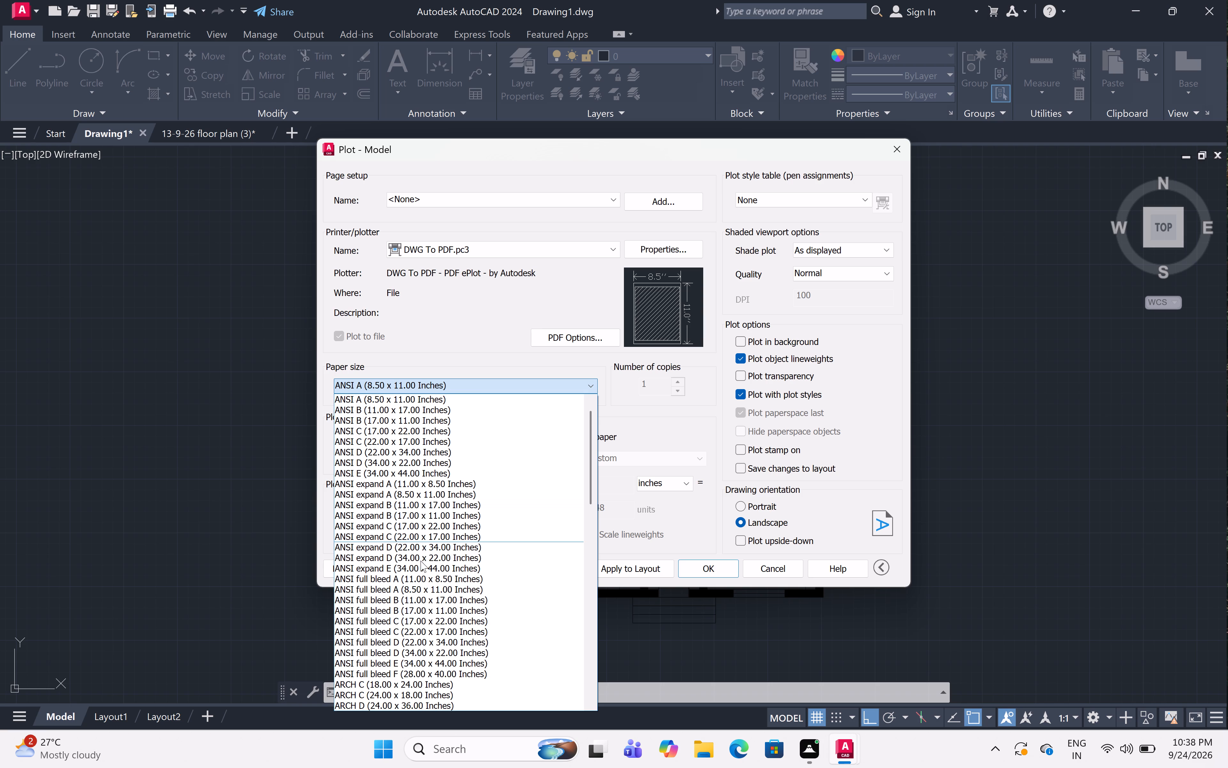
{"action": "scroll", "coordinate": [421, 561], "scroll_direction": "down", "scroll_amount": 5}
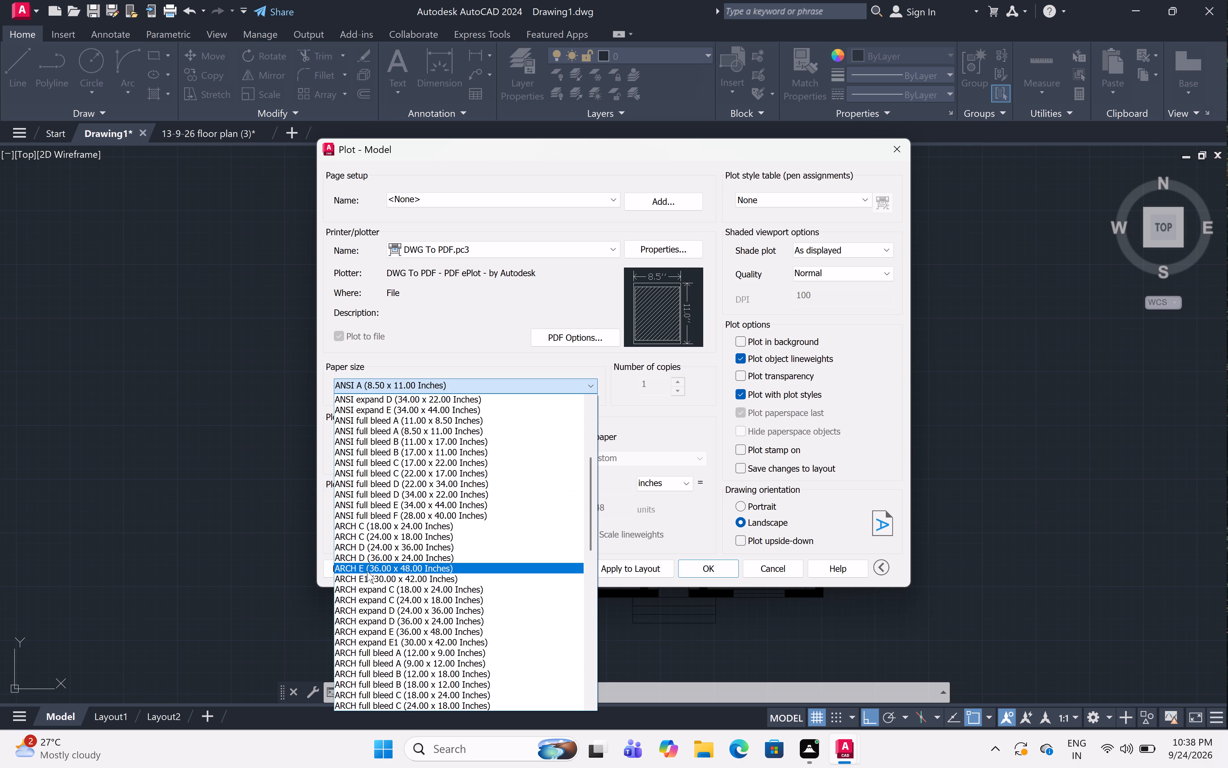
{"action": "scroll", "coordinate": [366, 571], "scroll_direction": "down", "scroll_amount": 6}
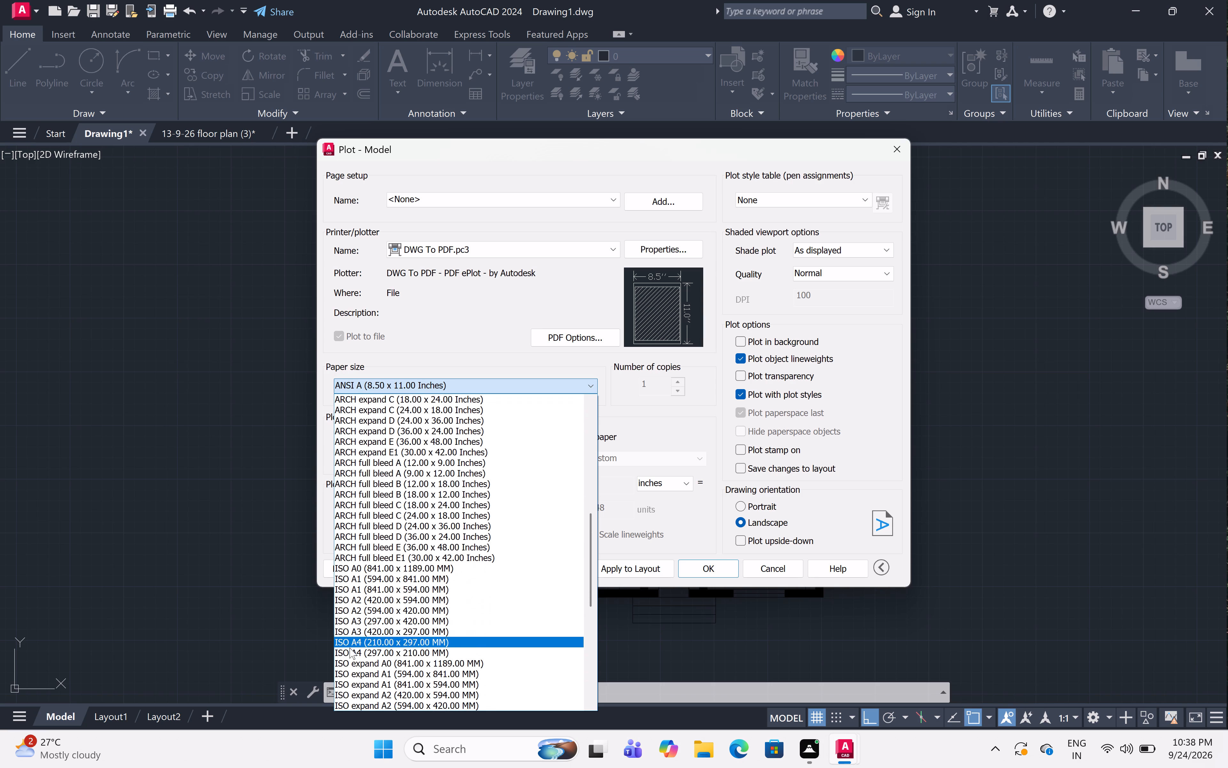
{"action": "left_click", "coordinate": [378, 641]}
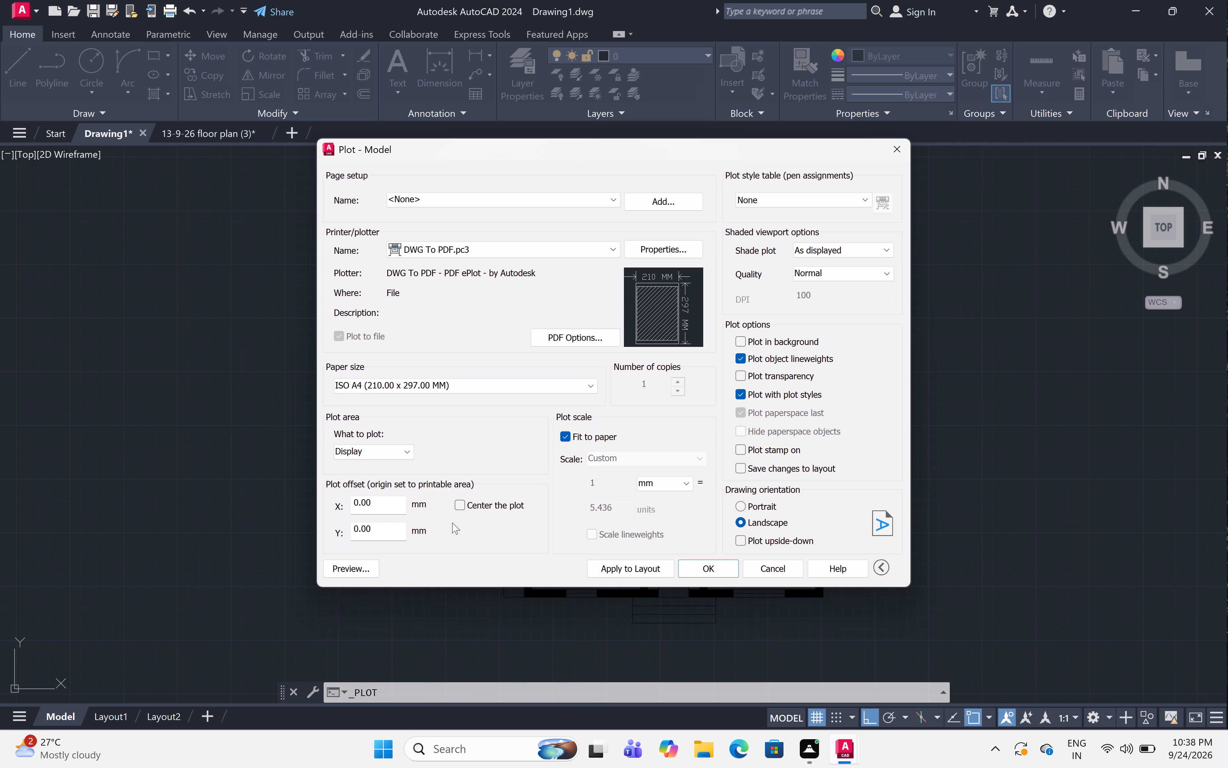
Set the plot area to a window enclosing the whole floor plan with its outer dimensions and entrance steps, and center the plot.
{"action": "left_click", "coordinate": [404, 449]}
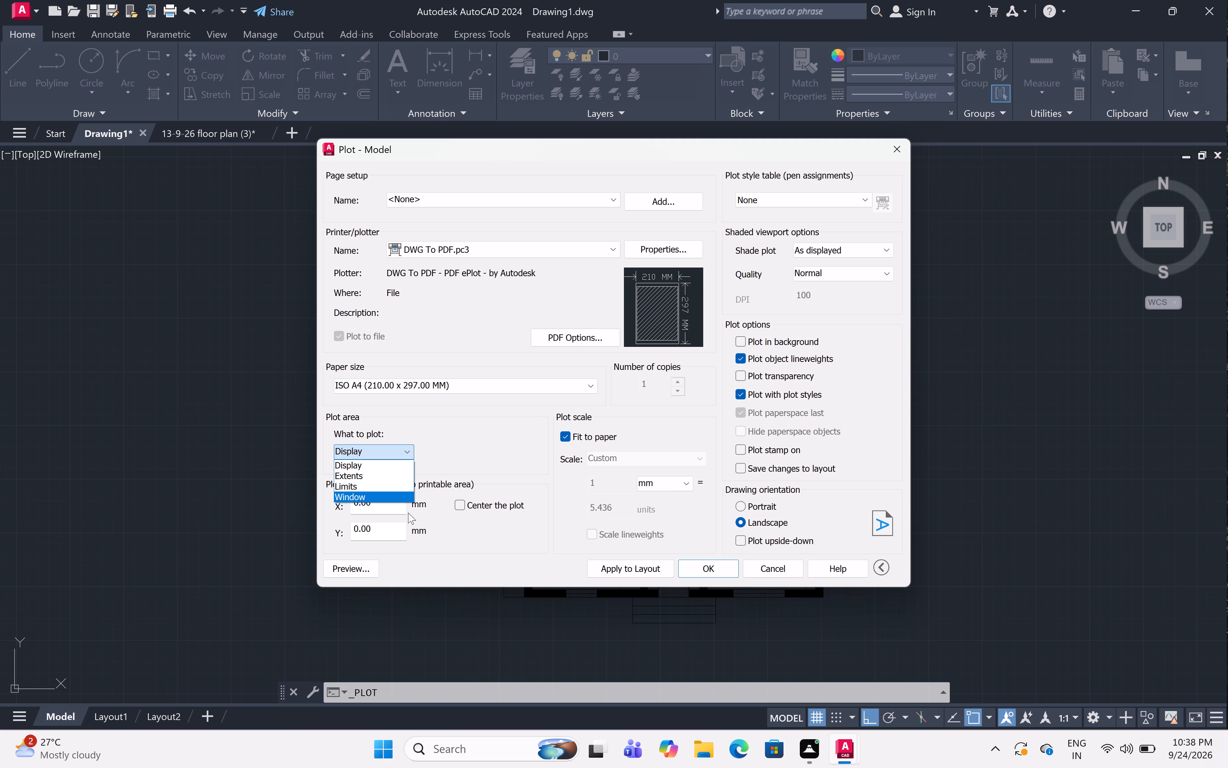
{"action": "left_click", "coordinate": [404, 495]}
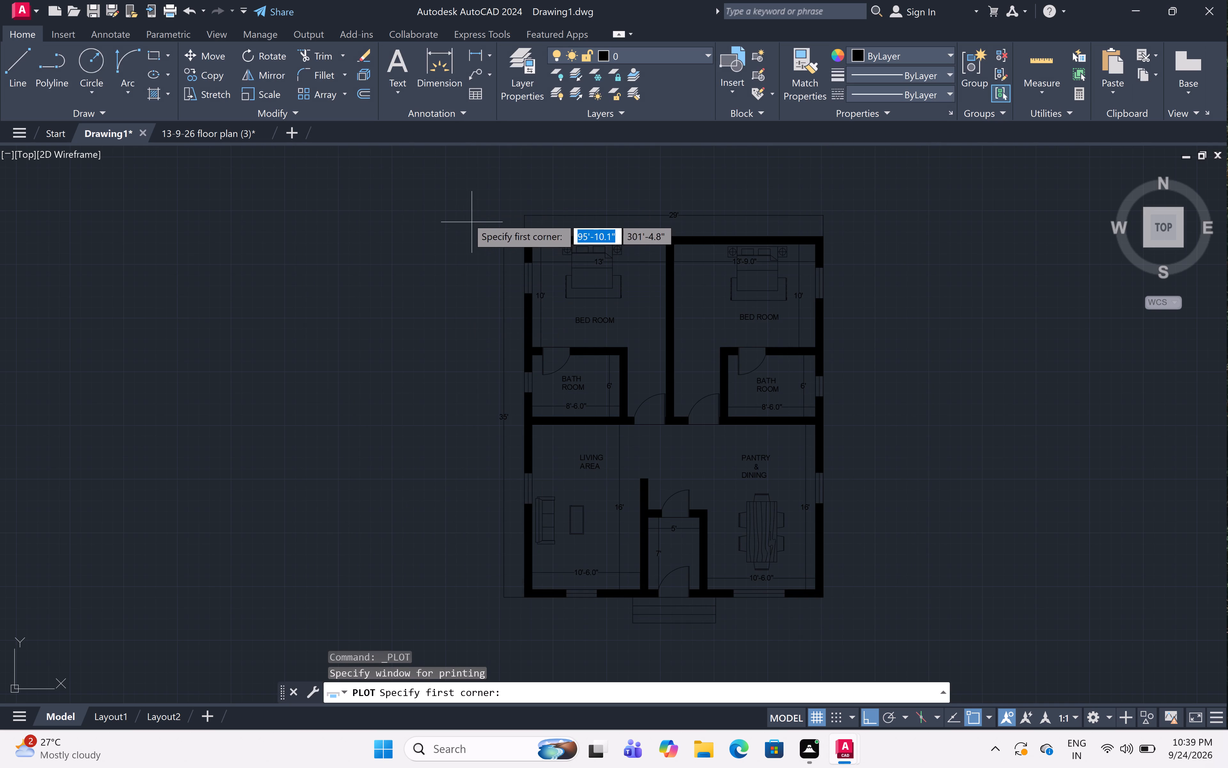
{"action": "double_click", "coordinate": [468, 193]}
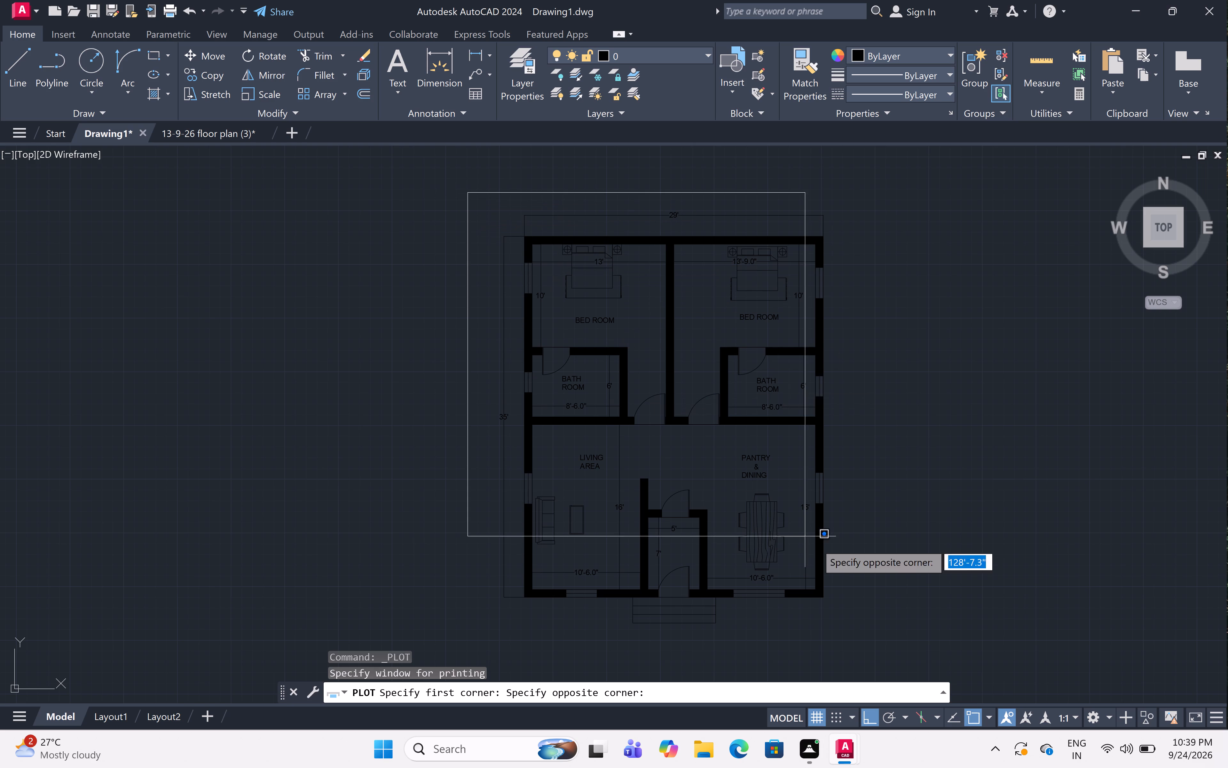
{"action": "left_click", "coordinate": [881, 645]}
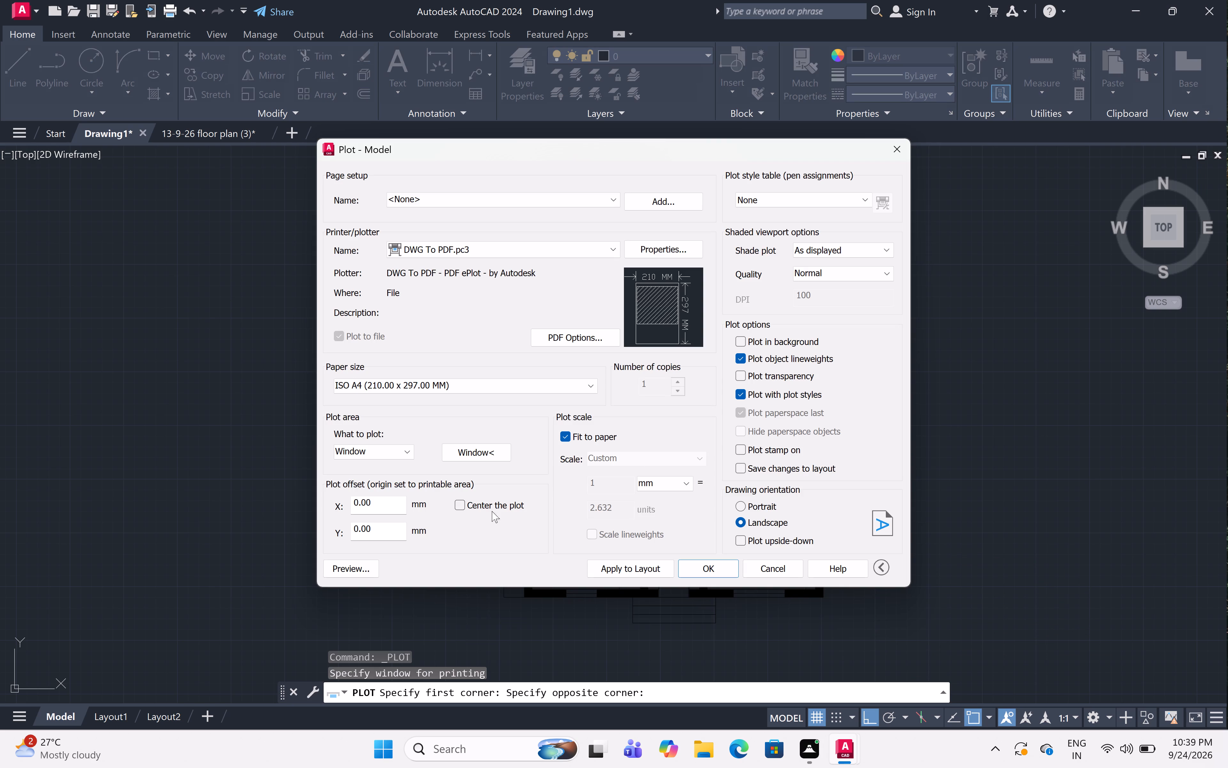
{"action": "left_click", "coordinate": [457, 500]}
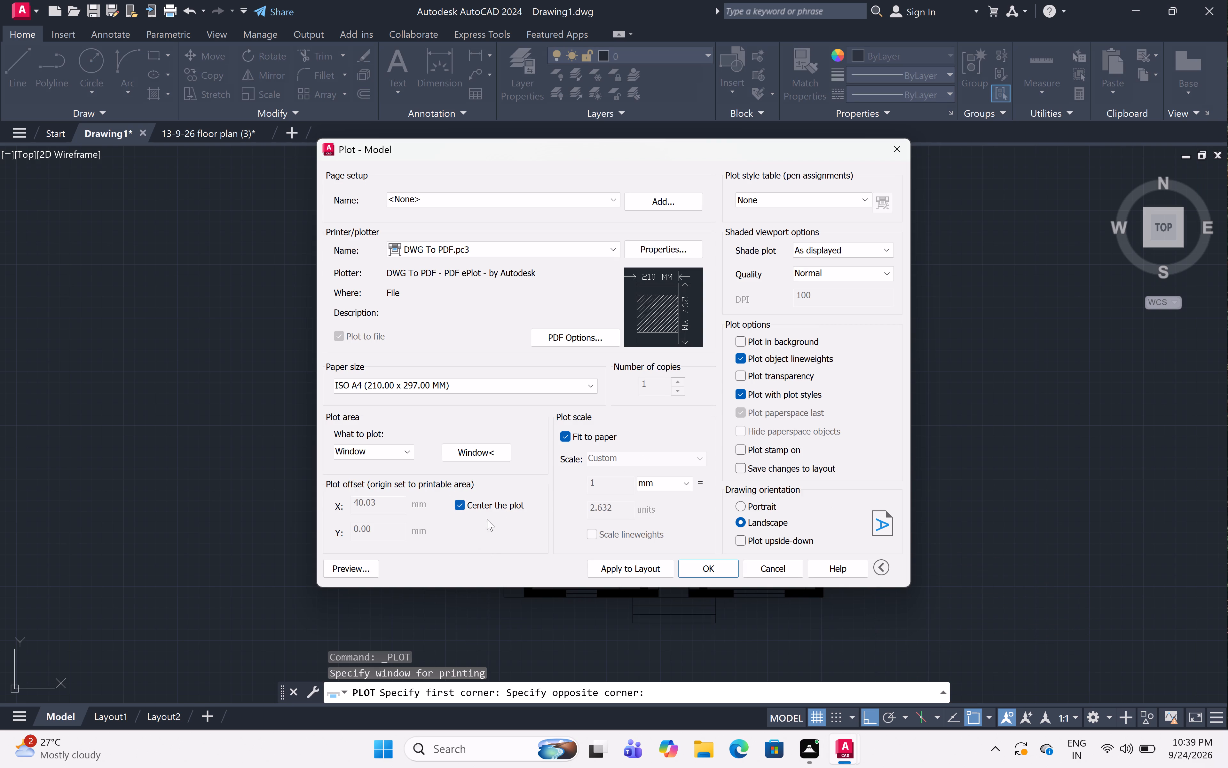
Assign the acad.ctb plot style table to the plot.
{"action": "double_click", "coordinate": [832, 194]}
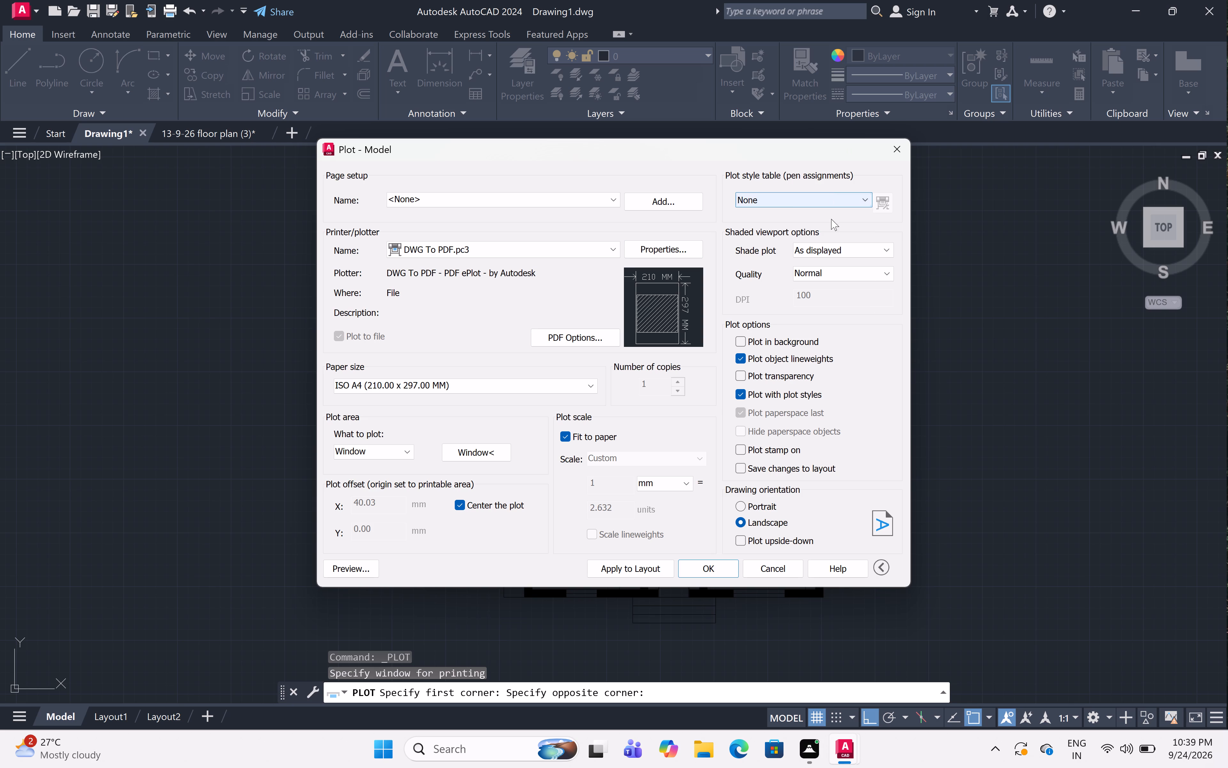
{"action": "left_click", "coordinate": [831, 192]}
{"action": "double_click", "coordinate": [826, 227]}
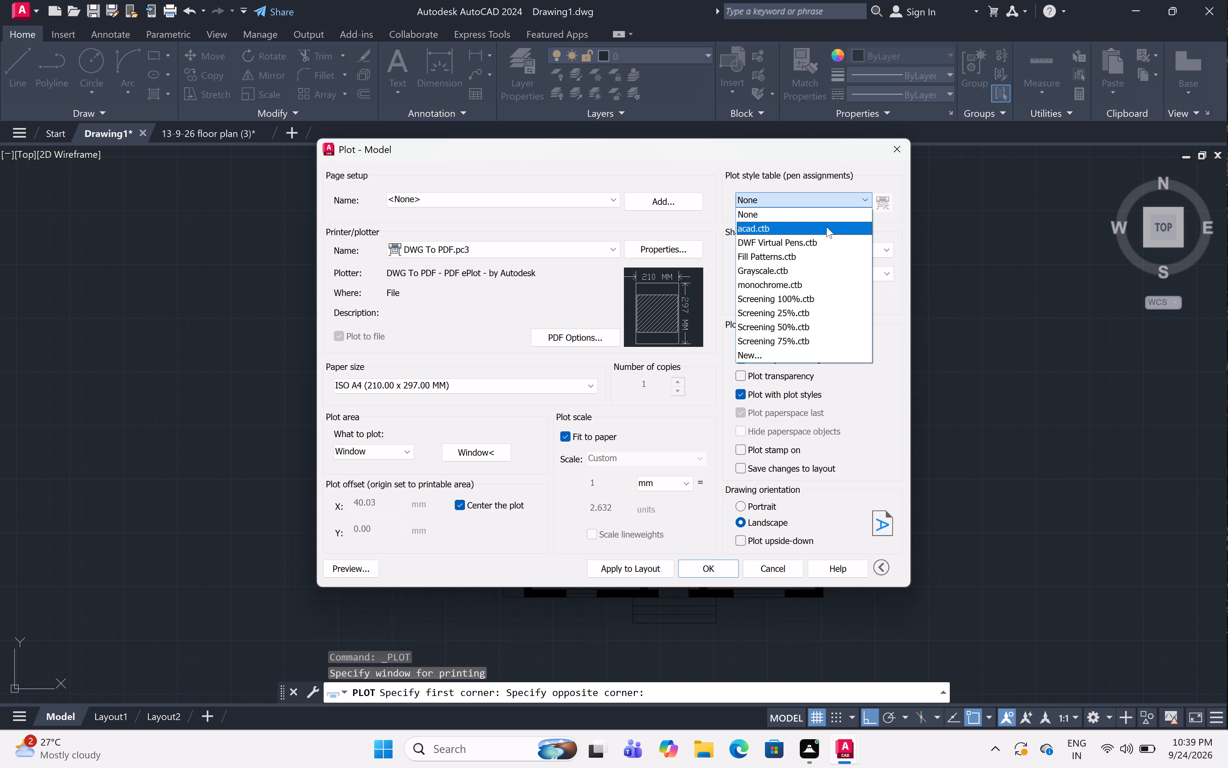
{"action": "left_click", "coordinate": [633, 402]}
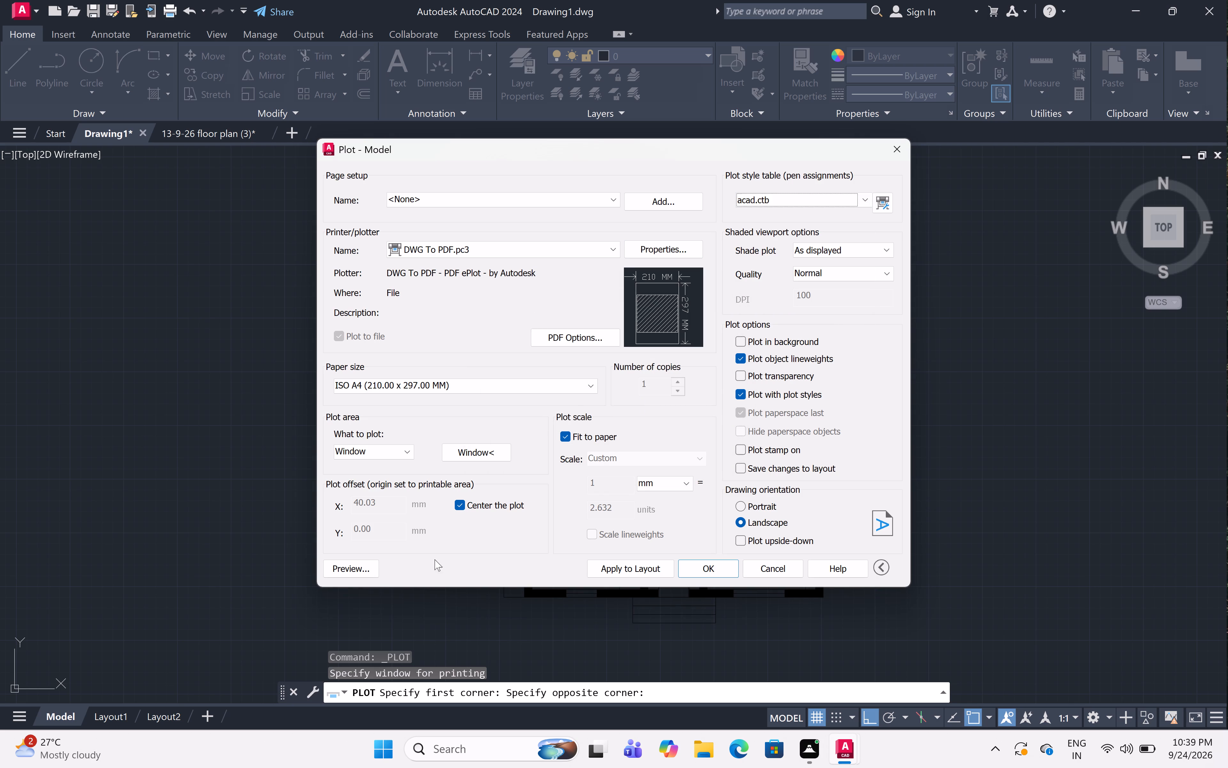
Preview the floor plan's plot on the sheet and return to the plot settings.
{"action": "left_click", "coordinate": [339, 564]}
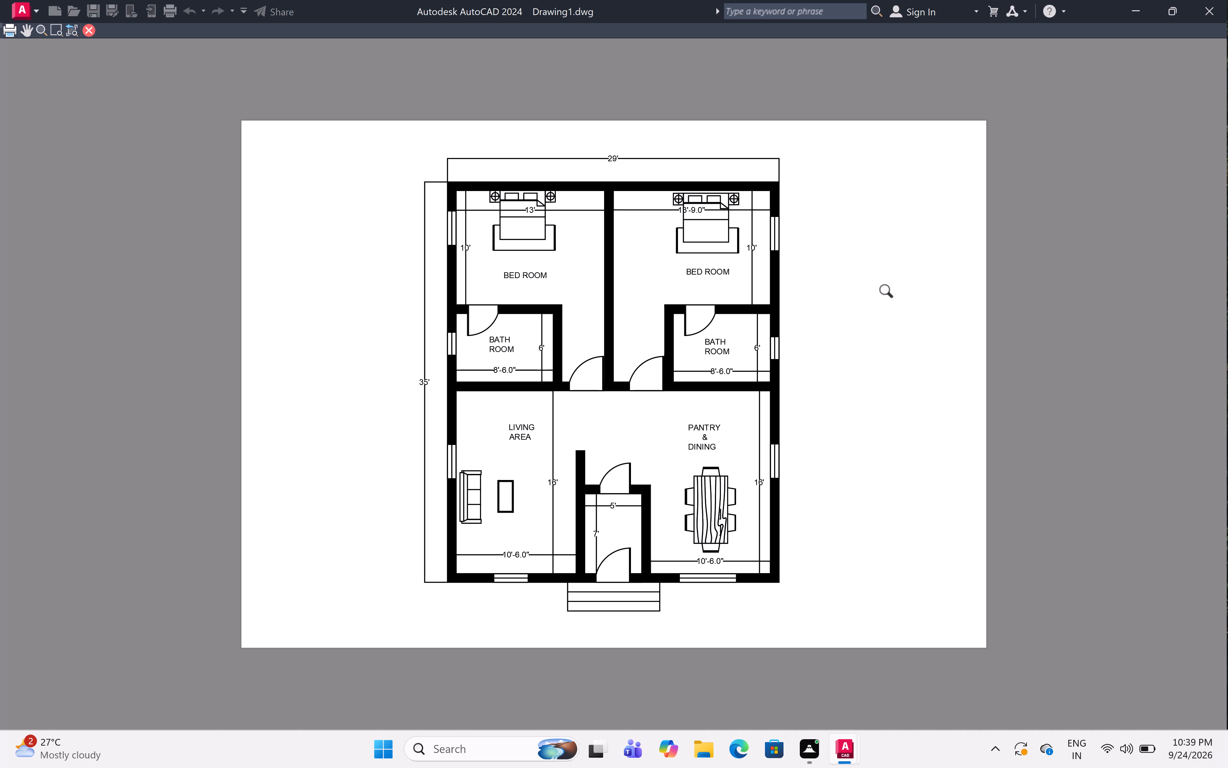
{"action": "right_click", "coordinate": [890, 292]}
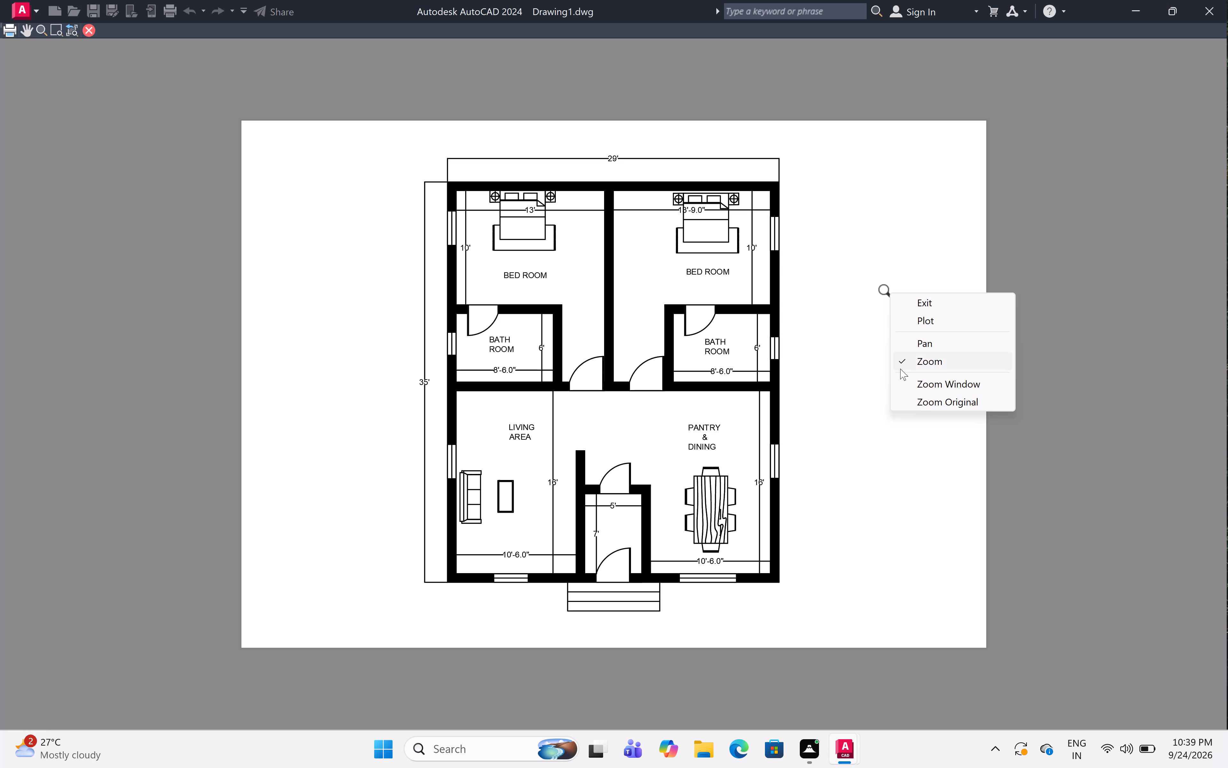
{"action": "double_click", "coordinate": [921, 302]}
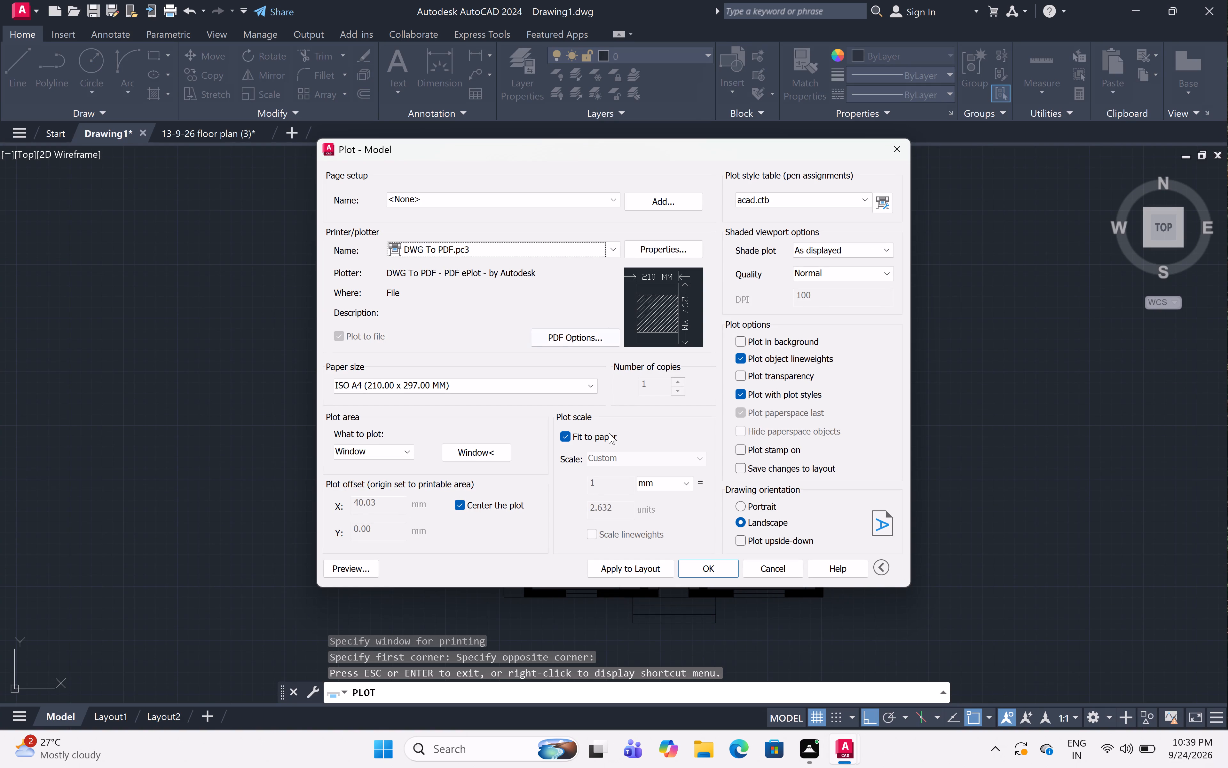
With the settings applied to the layout, plot the floor plan to a PDF named 24-9-26 PLAN (3) in Documents, and close the opened PDF.
{"action": "left_click", "coordinate": [608, 563]}
{"action": "double_click", "coordinate": [719, 573]}
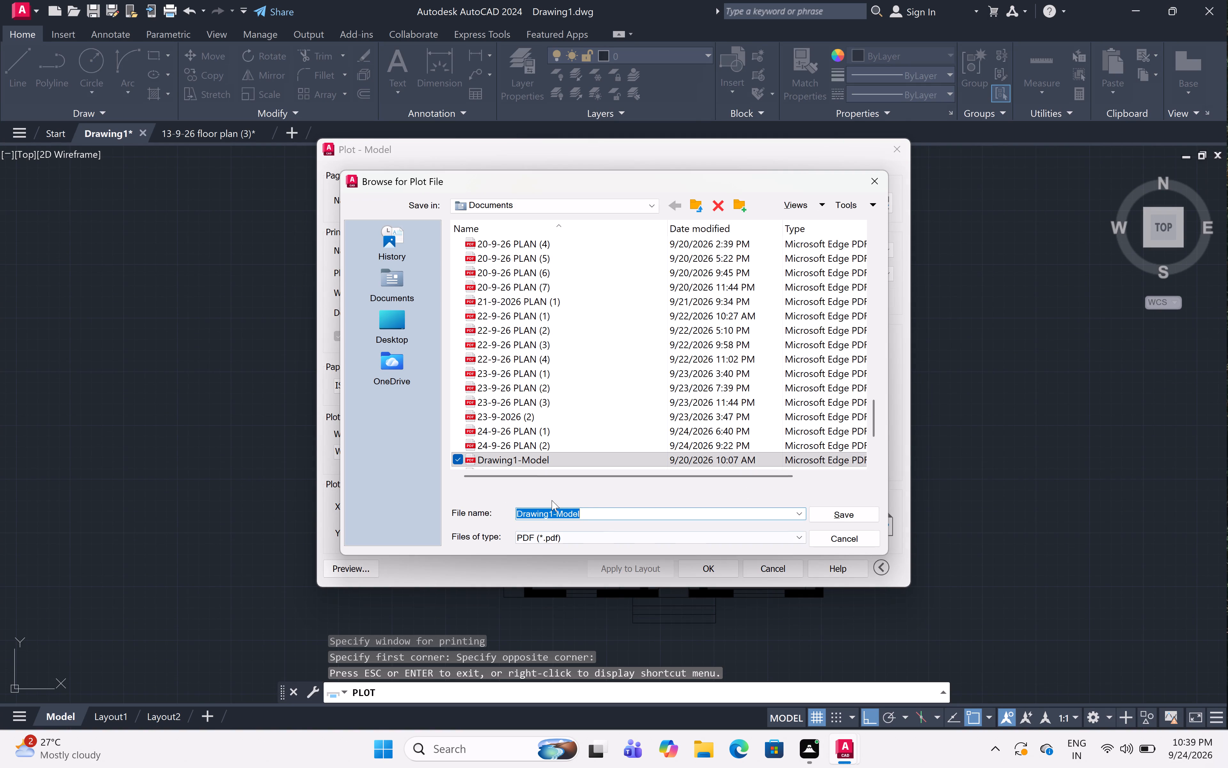
{"action": "key", "text": "BackSpace"}
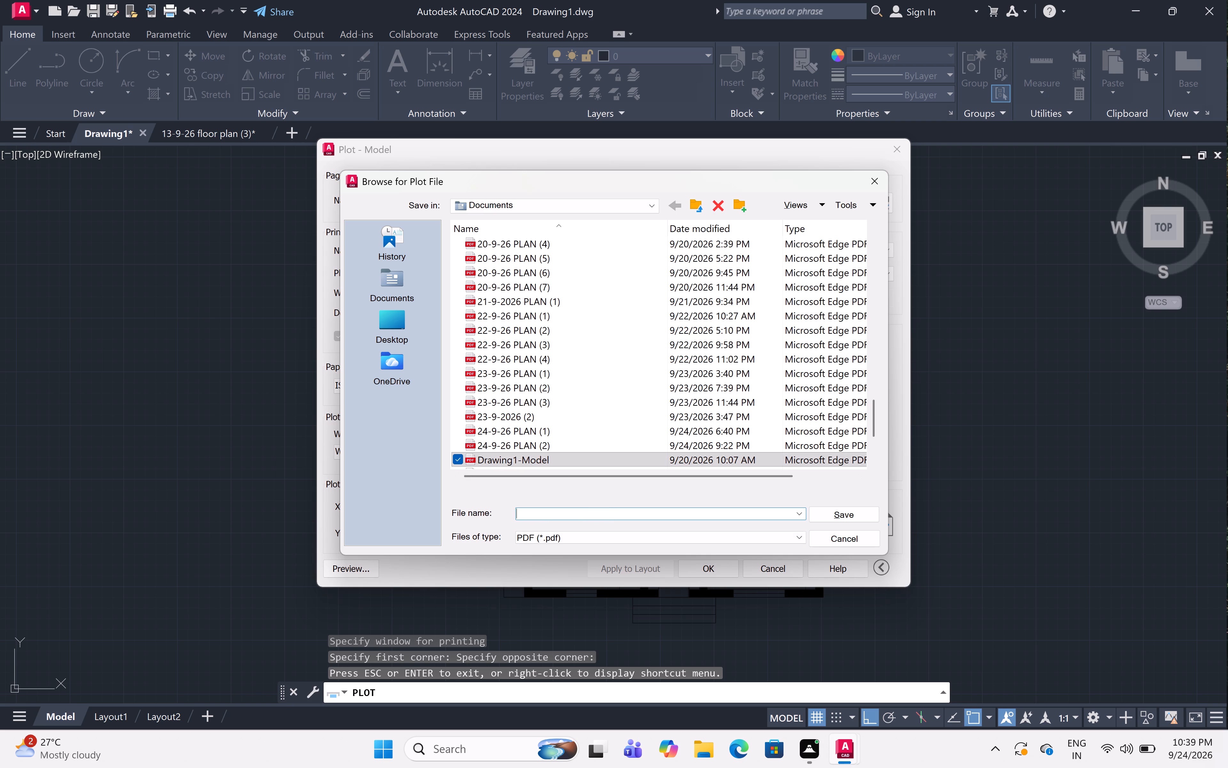
{"action": "key", "text": "2"}
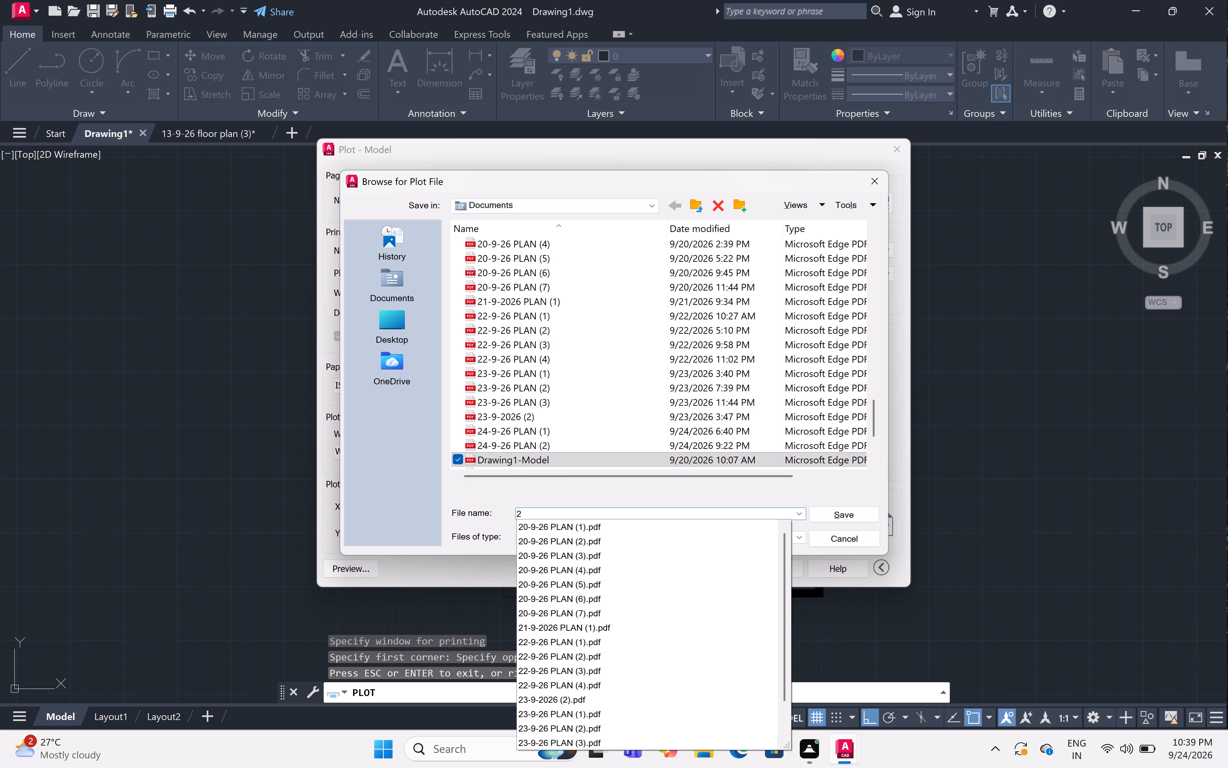
{"action": "key", "text": "4"}
{"action": "type", "text": "-9-"}
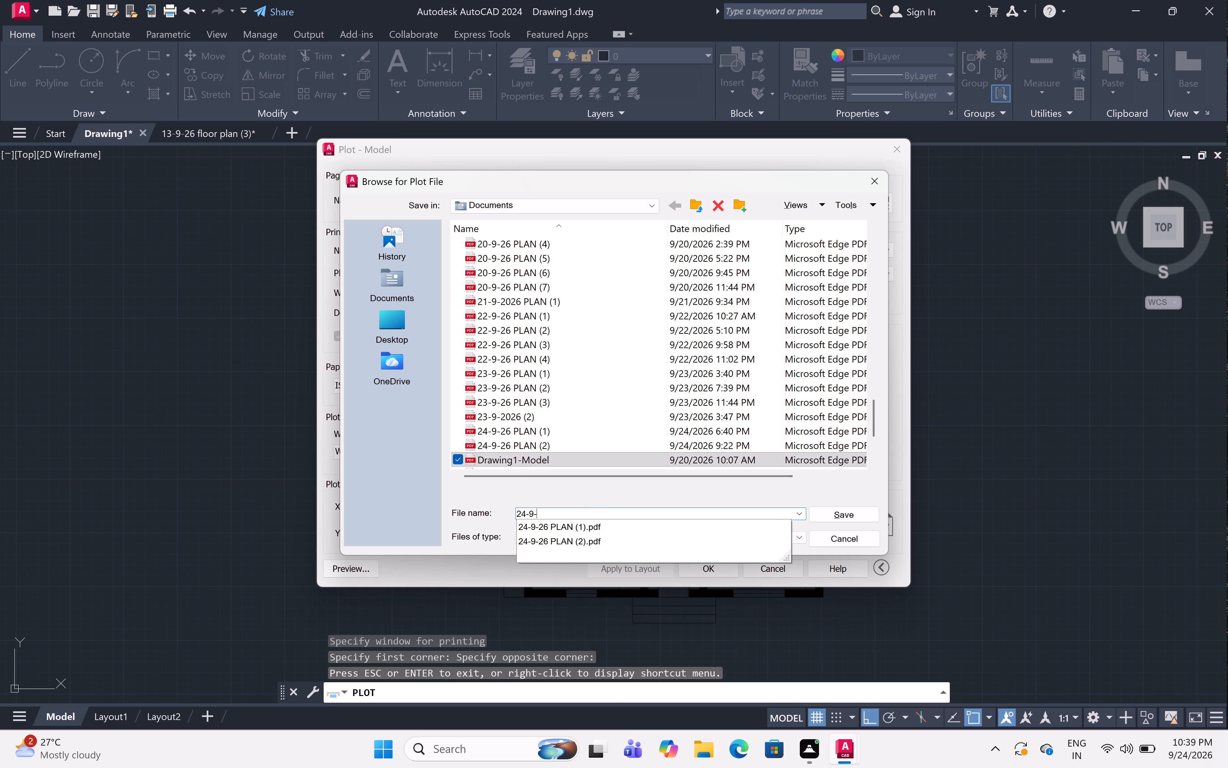
{"action": "key", "text": "2"}
{"action": "key", "text": "6"}
{"action": "key", "text": "space"}
{"action": "type", "text": "PLAN"}
{"action": "key", "text": "space"}
{"action": "key", "text": "shift+parenleft"}
{"action": "key", "text": "3"}
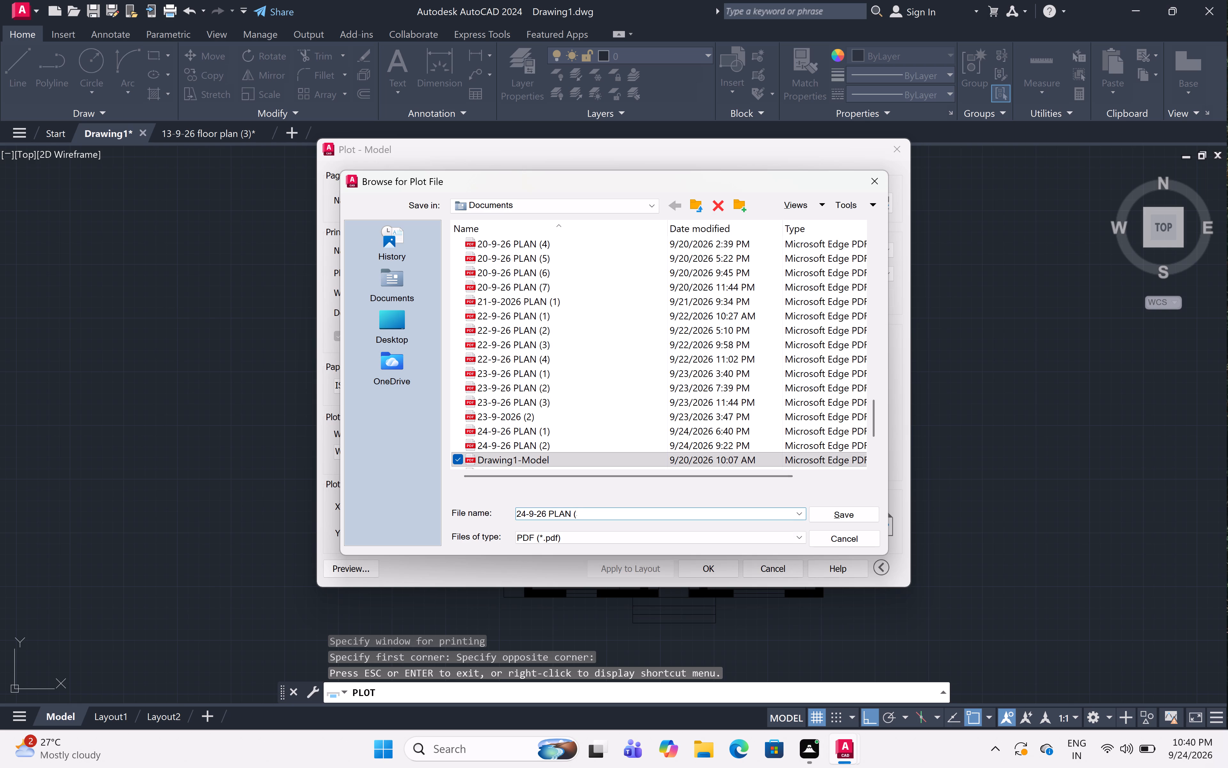
{"action": "key", "text": "shift+parenright"}
{"action": "left_click", "coordinate": [838, 510]}
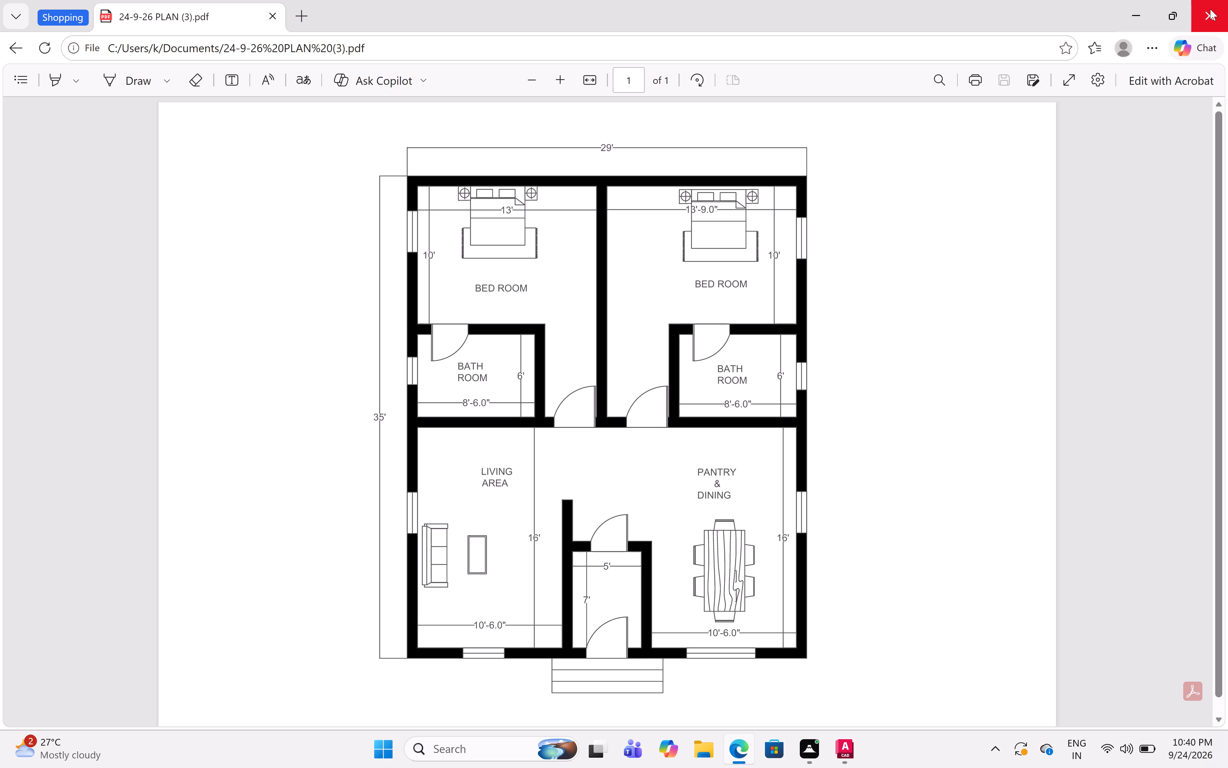
{"action": "left_click", "coordinate": [1210, 14]}
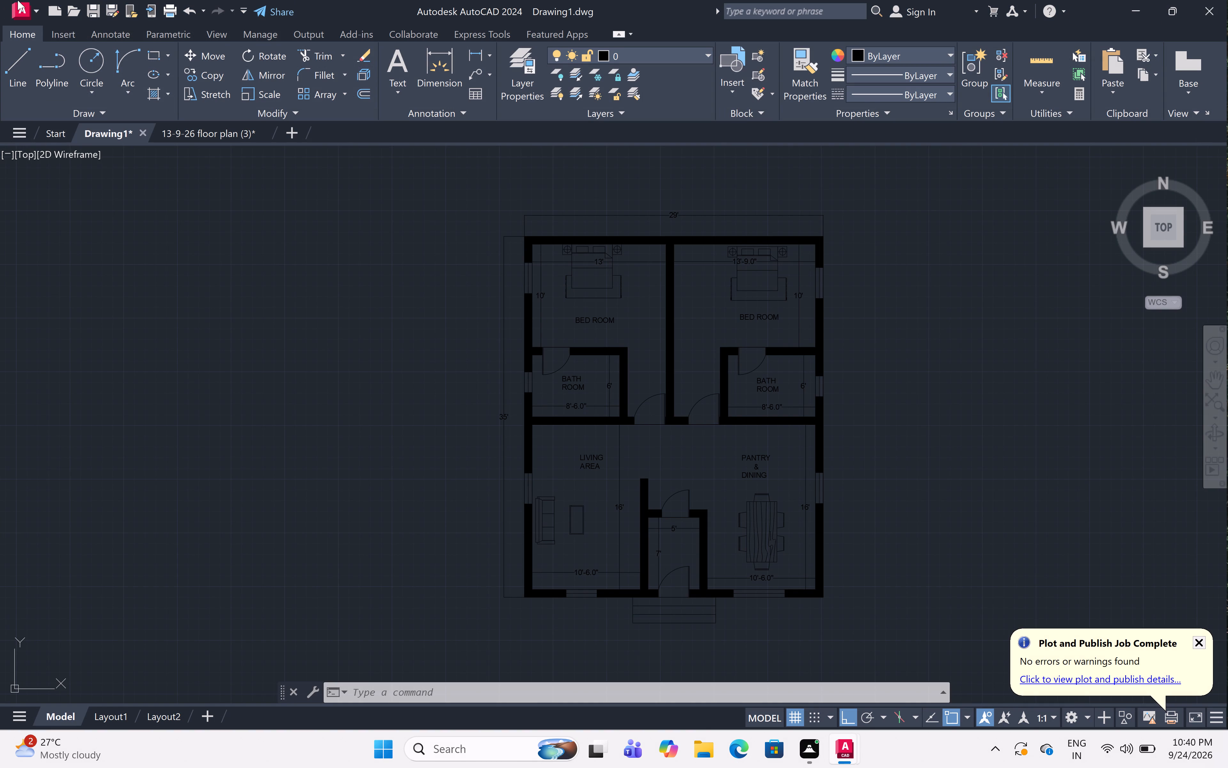
Save the floor plan drawing in Documents as 24-9-26 PLAN (3) in AutoCAD 2018 Drawing format.
{"action": "left_click", "coordinate": [18, 6]}
{"action": "left_click", "coordinate": [77, 171]}
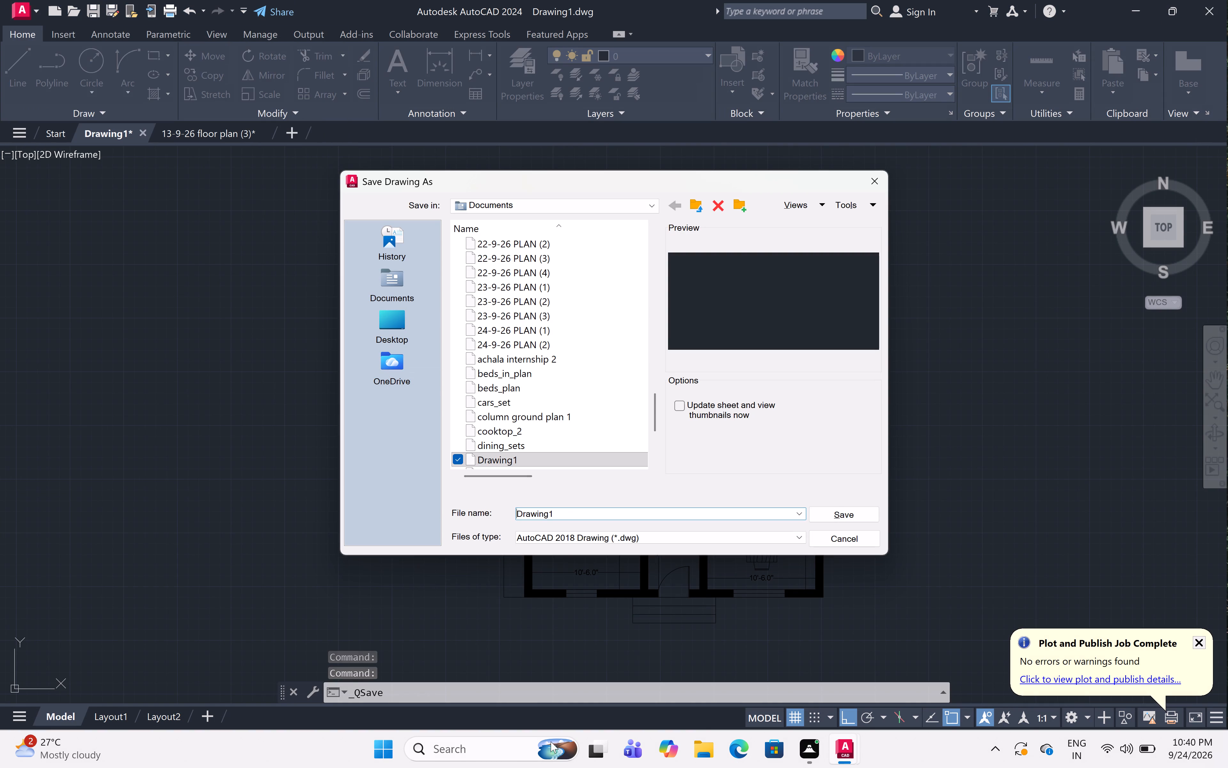
{"action": "left_click", "coordinate": [564, 509]}
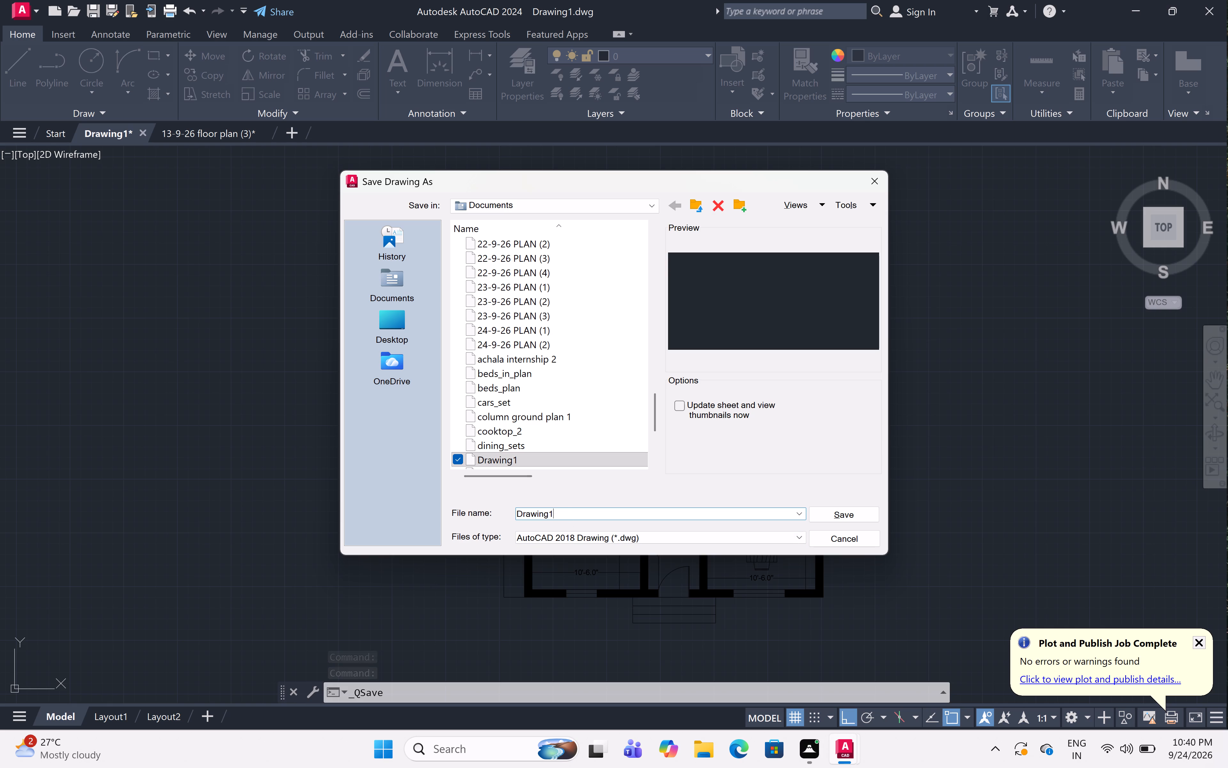
{"action": "key", "text": "BackSpace"}
{"action": "key", "text": "BackSpace"}
{"action": "key", "text": "BackSpace"}
{"action": "key", "text": "BackSpace"}
{"action": "key", "text": "BackSpace"}
{"action": "key", "text": "BackSpace"}
{"action": "key", "text": "BackSpace"}
{"action": "key", "text": "BackSpace"}
{"action": "key", "text": "BackSpace"}
{"action": "key", "text": "BackSpace"}
{"action": "key", "text": "BackSpace"}
{"action": "key", "text": "BackSpace"}
{"action": "key", "text": "BackSpace"}
{"action": "key", "text": "BackSpace"}
{"action": "key", "text": "BackSpace"}
{"action": "key", "text": "BackSpace"}
{"action": "key", "text": "BackSpace"}
{"action": "key", "text": "BackSpace"}
{"action": "key", "text": "BackSpace"}
{"action": "key", "text": "BackSpace"}
{"action": "type", "text": "24"}
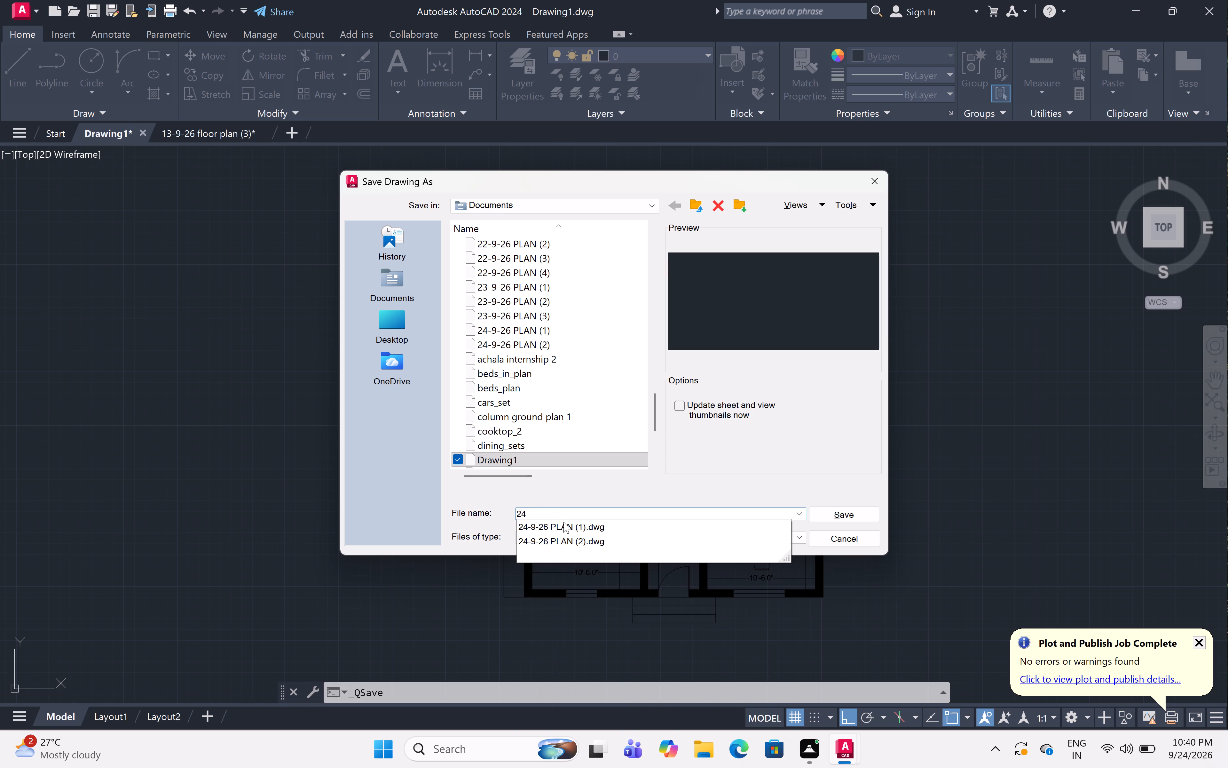
{"action": "type", "text": "-9-"}
{"action": "key", "text": "2"}
{"action": "type", "text": "6"}
{"action": "key", "text": "space"}
{"action": "type", "text": "PLAN"}
{"action": "key", "text": "space"}
{"action": "key", "text": "shift+parenleft"}
{"action": "key", "text": "3"}
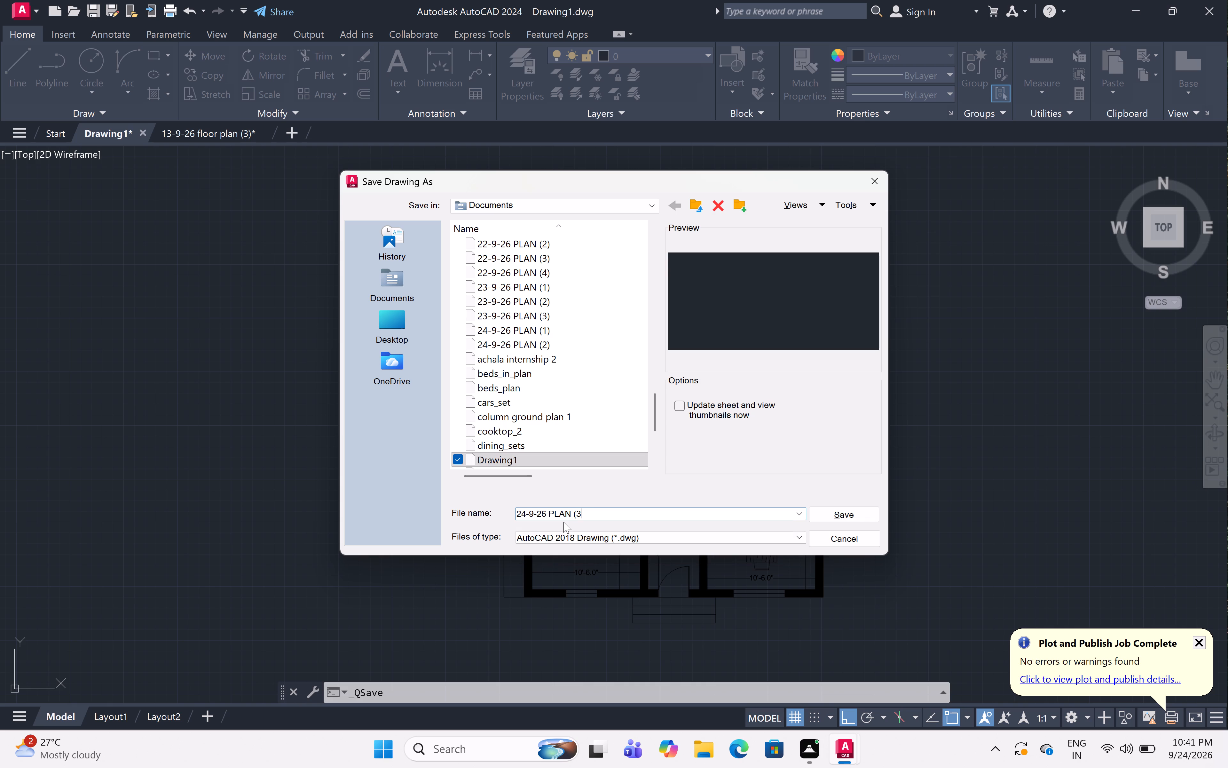
{"action": "key", "text": "shift+parenright"}
{"action": "left_click", "coordinate": [837, 511]}
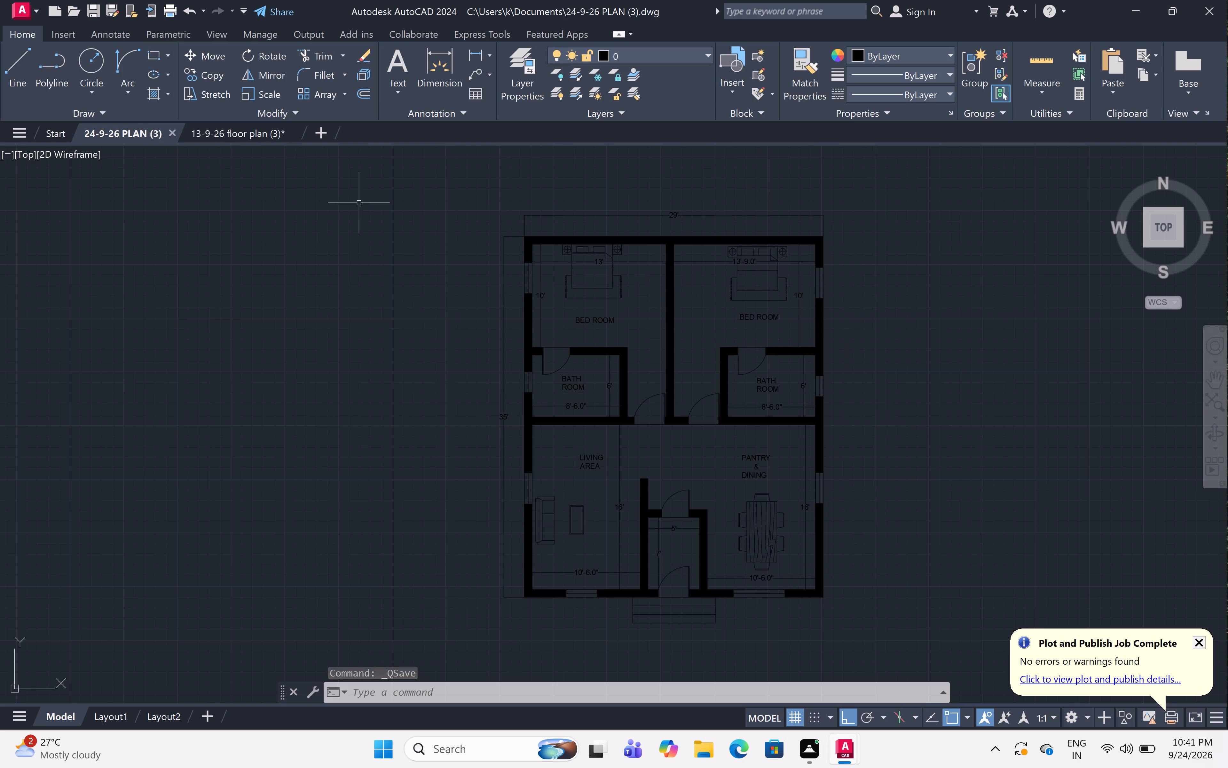
Quit AutoCAD, saving the changes to the 13-9-26 floor plan (3) drawing.
{"action": "left_click", "coordinate": [1210, 8]}
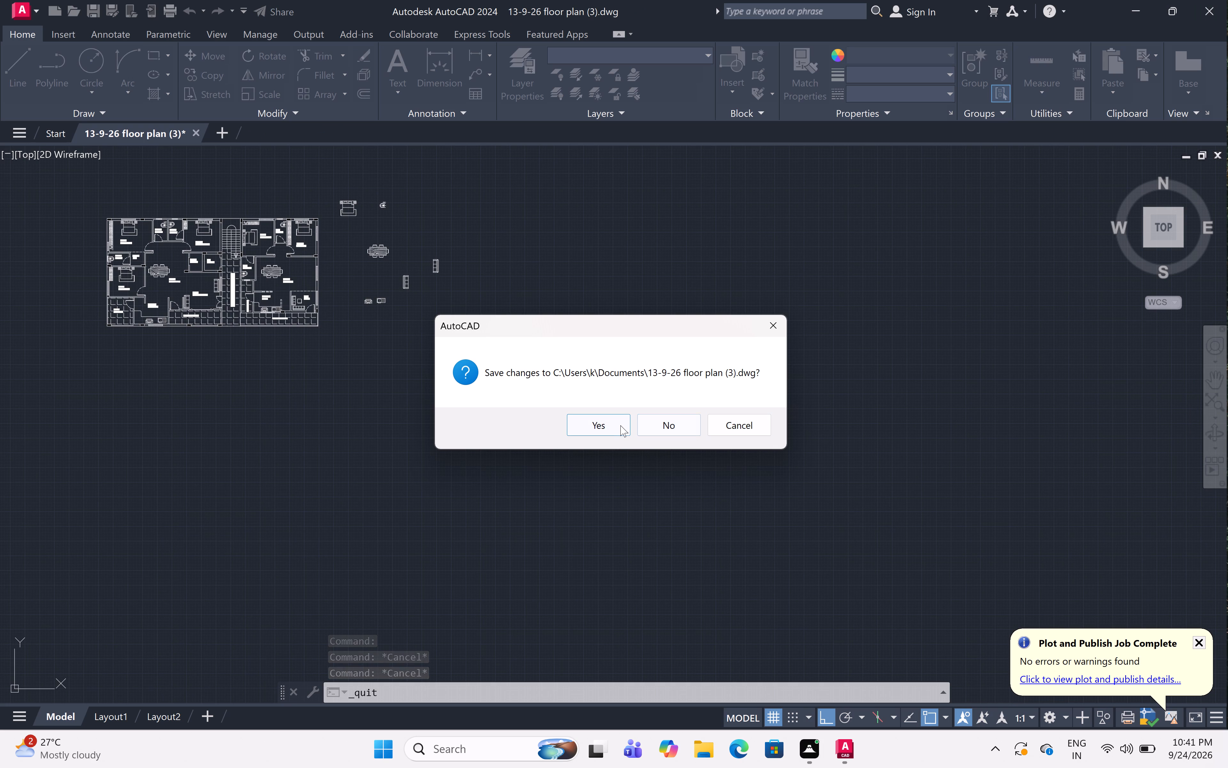
{"action": "double_click", "coordinate": [593, 423]}
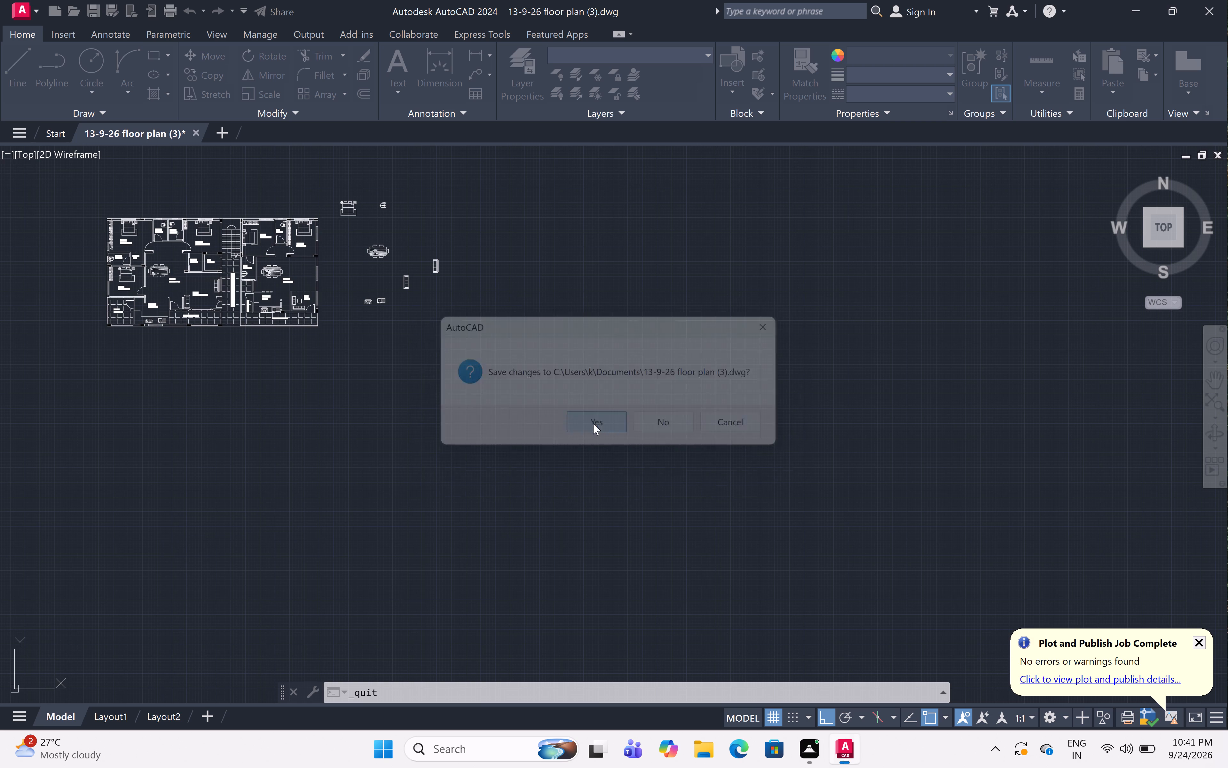